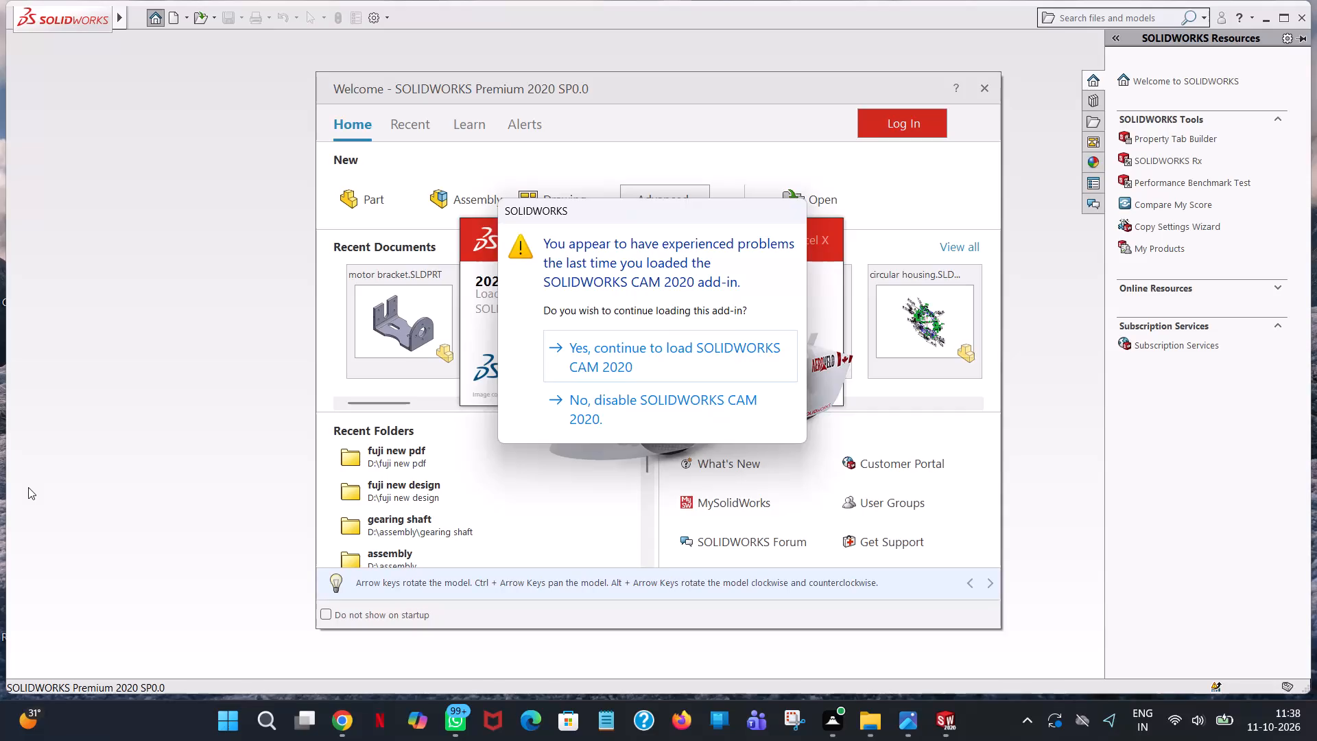
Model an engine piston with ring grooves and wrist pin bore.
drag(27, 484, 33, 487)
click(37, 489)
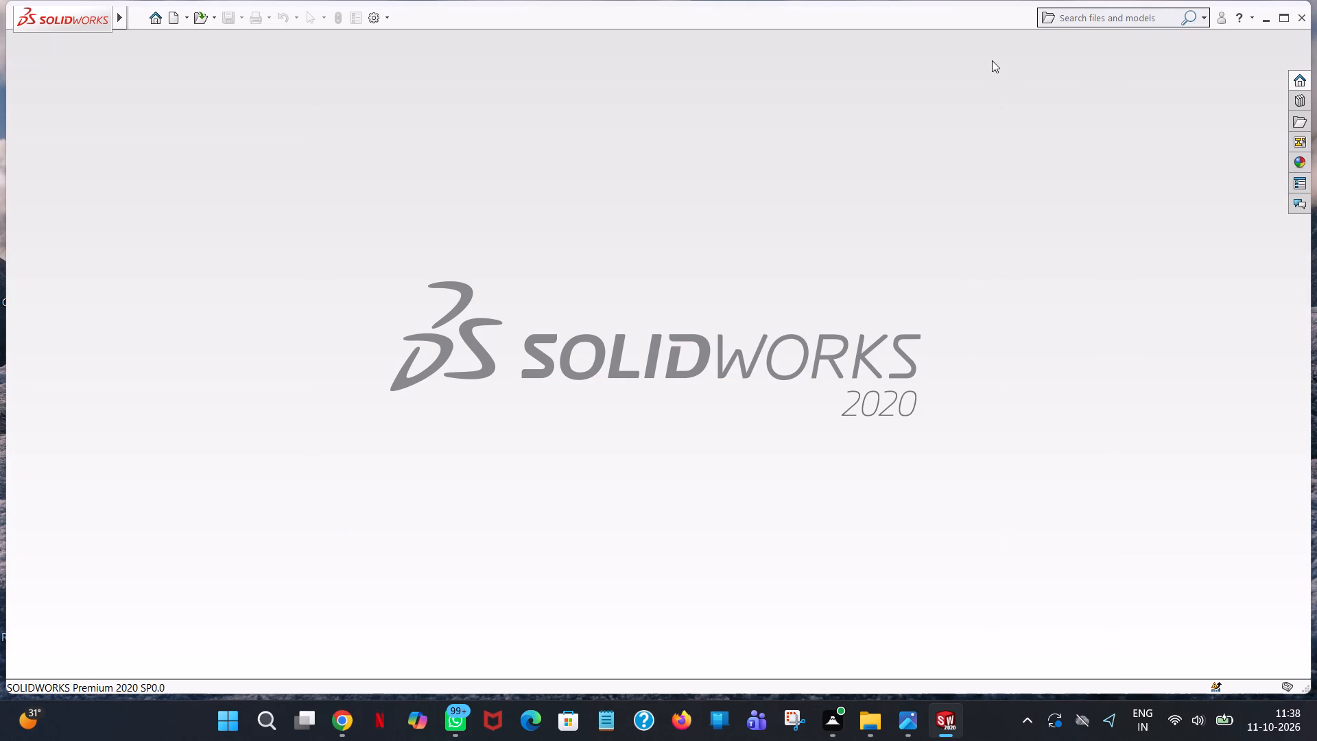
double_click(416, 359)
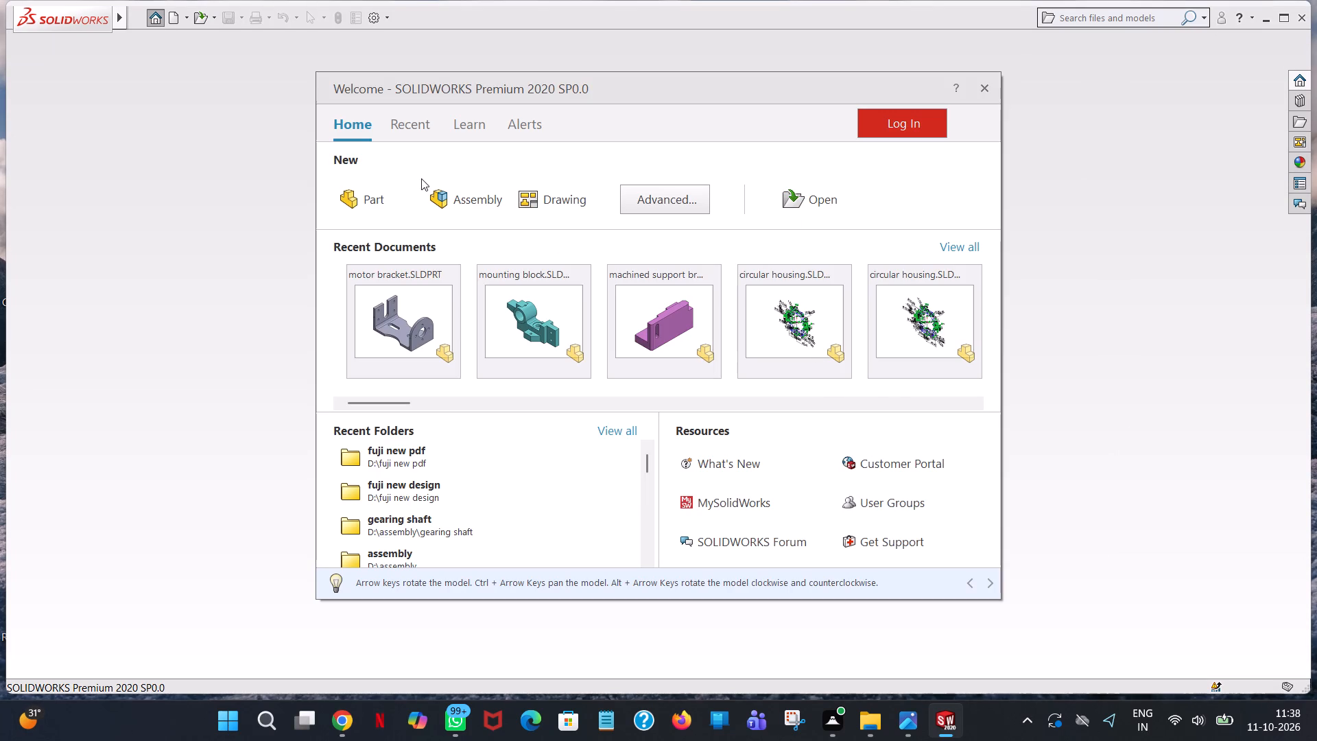
Create a new part and start a sketch on the Top Plane.
double_click(355, 212)
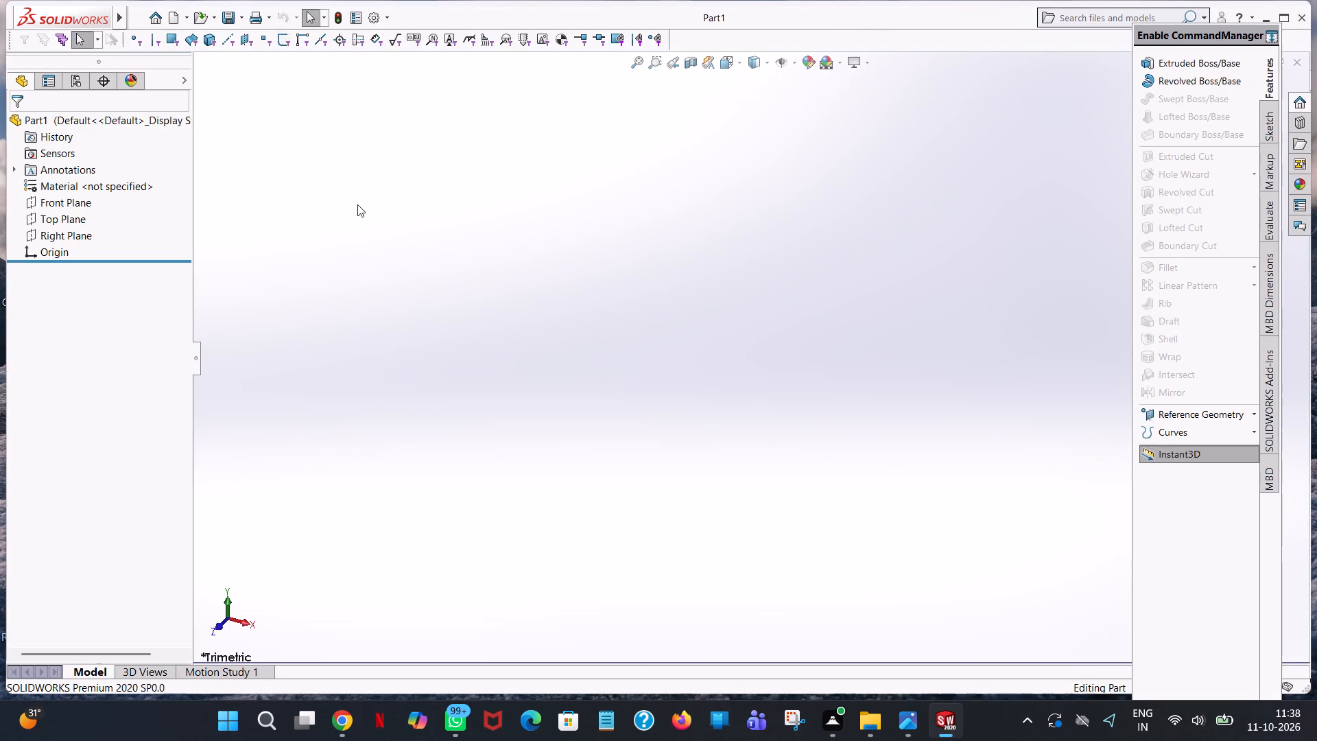
click(57, 212)
click(63, 195)
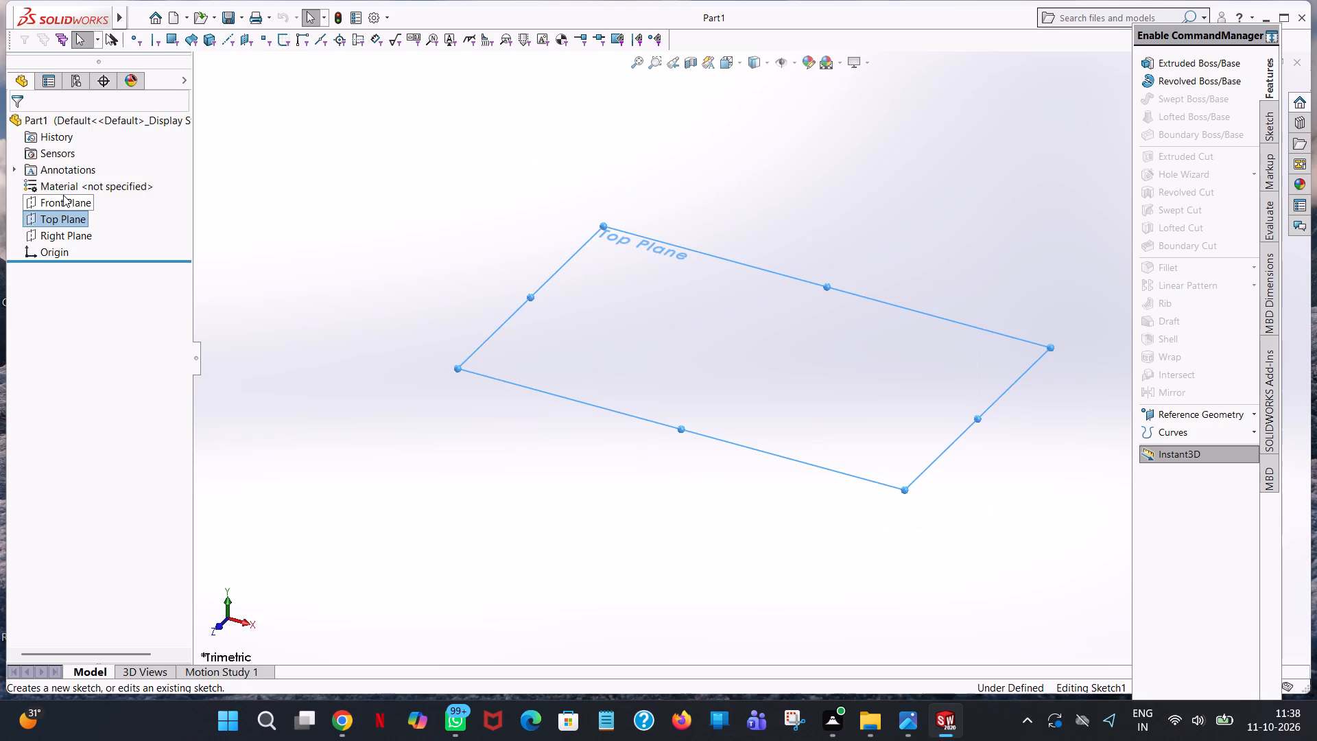
Sketch a horizontal line from the origin along positive X and set its length to 74/2, i.e. 37 mm.
scroll(768, 367, down, 1)
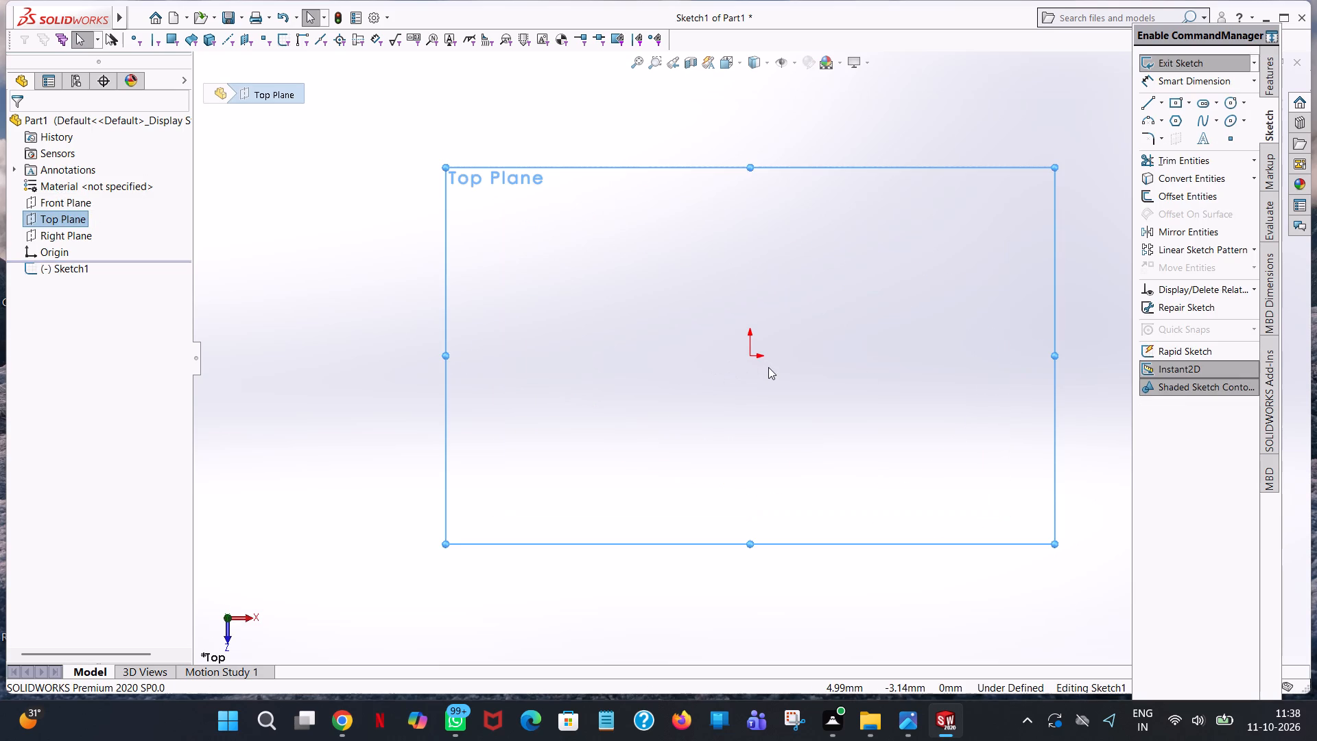
scroll(768, 367, down, 1)
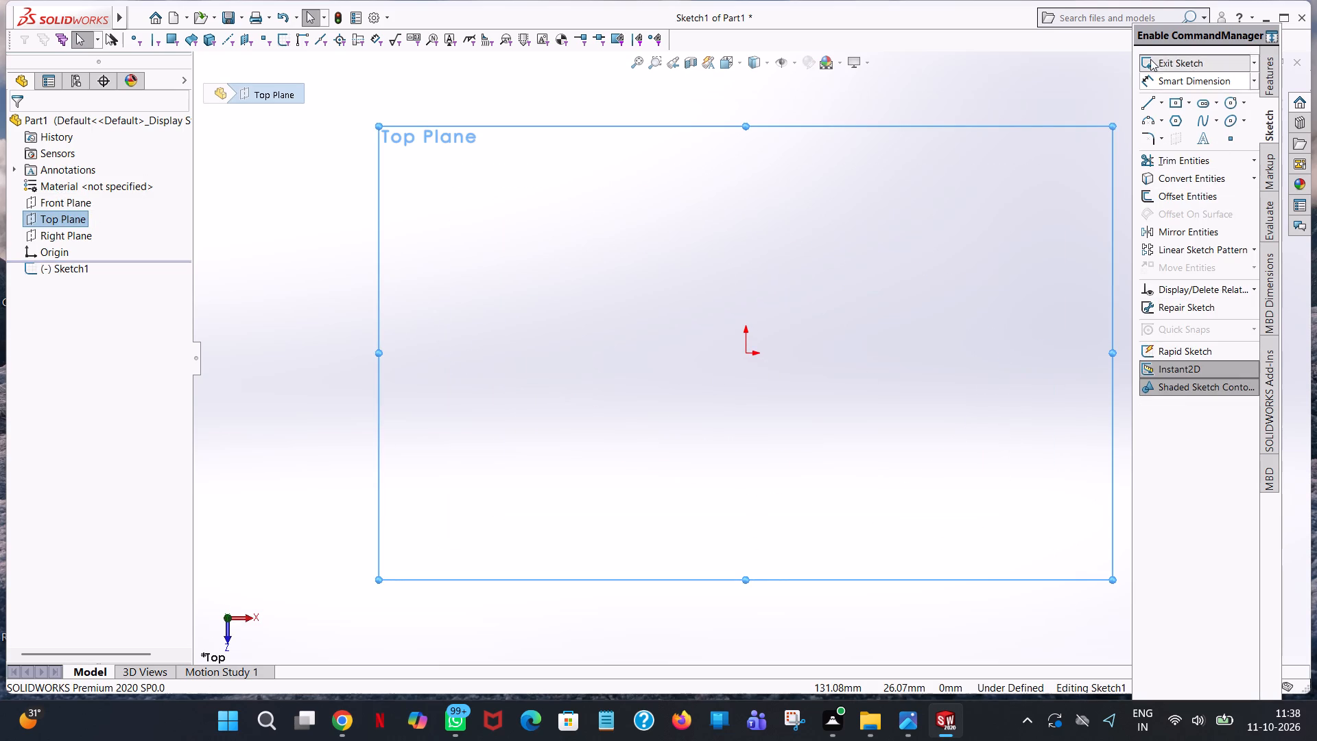
click(1146, 104)
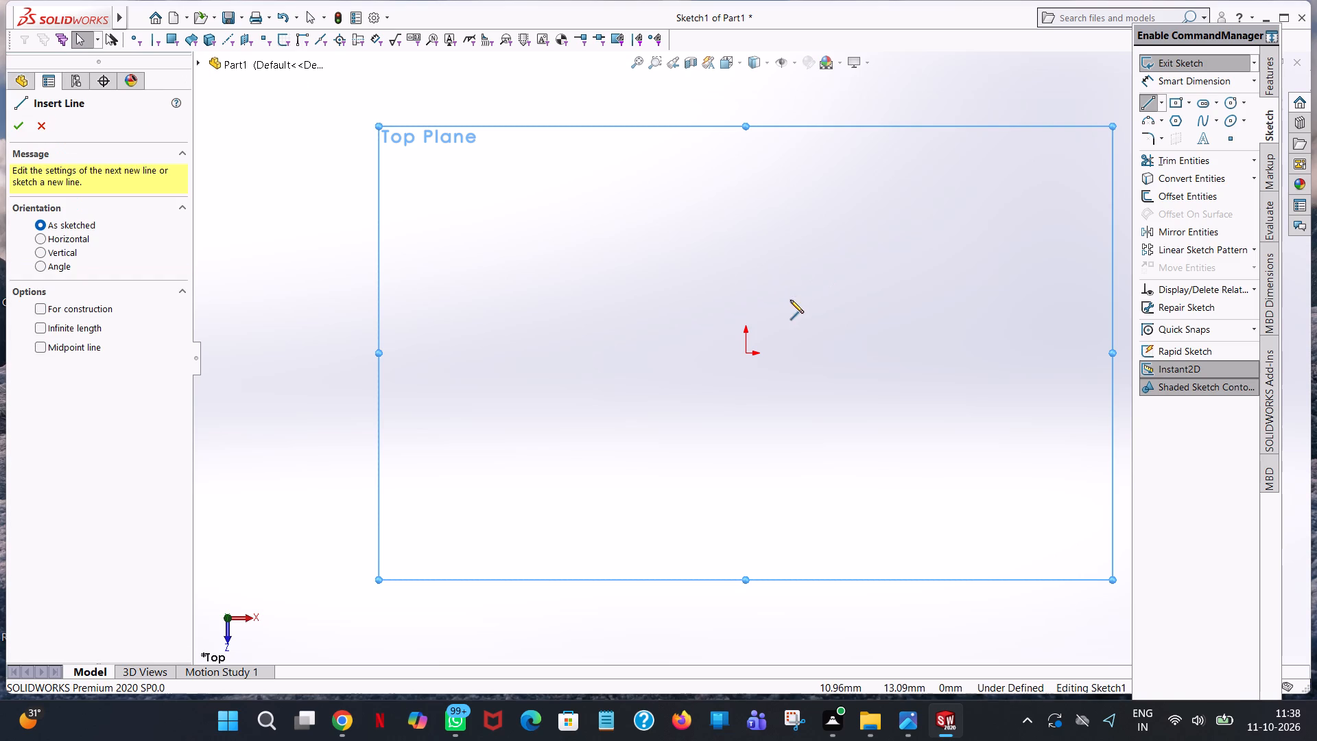
click(748, 353)
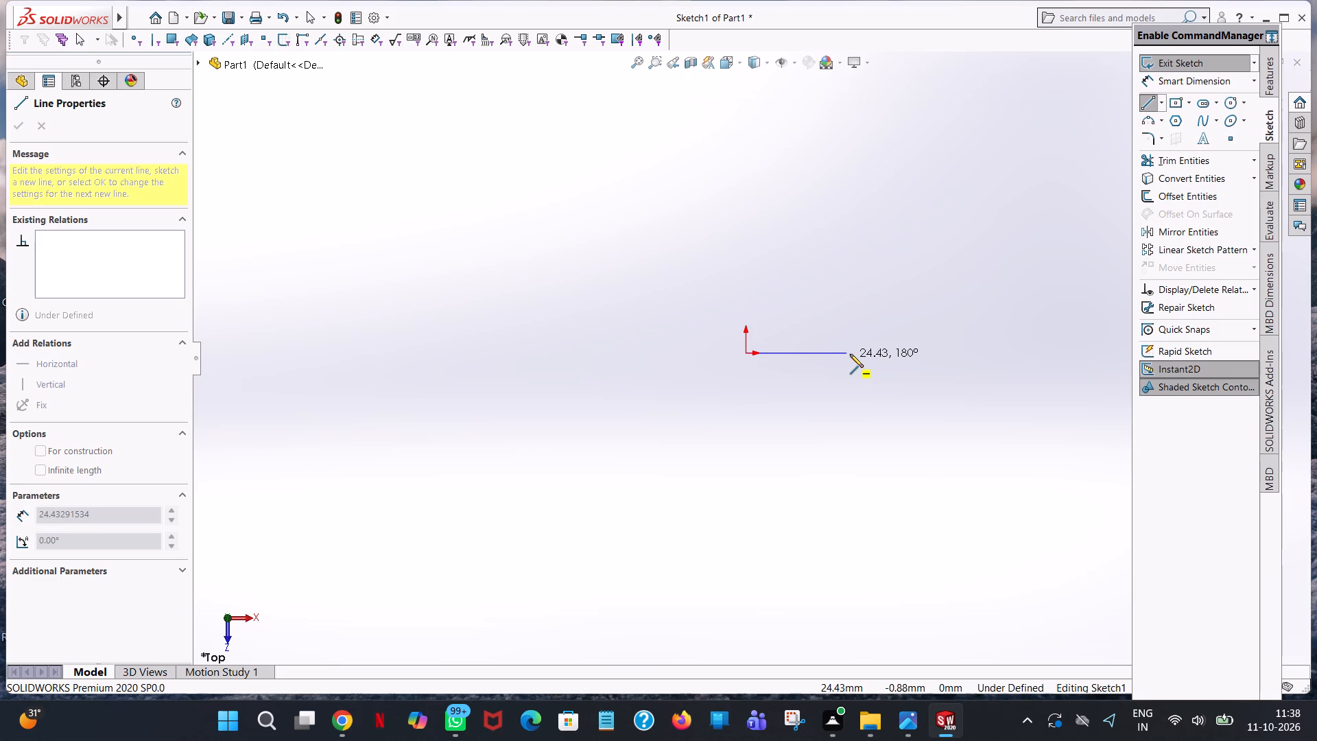
click(850, 354)
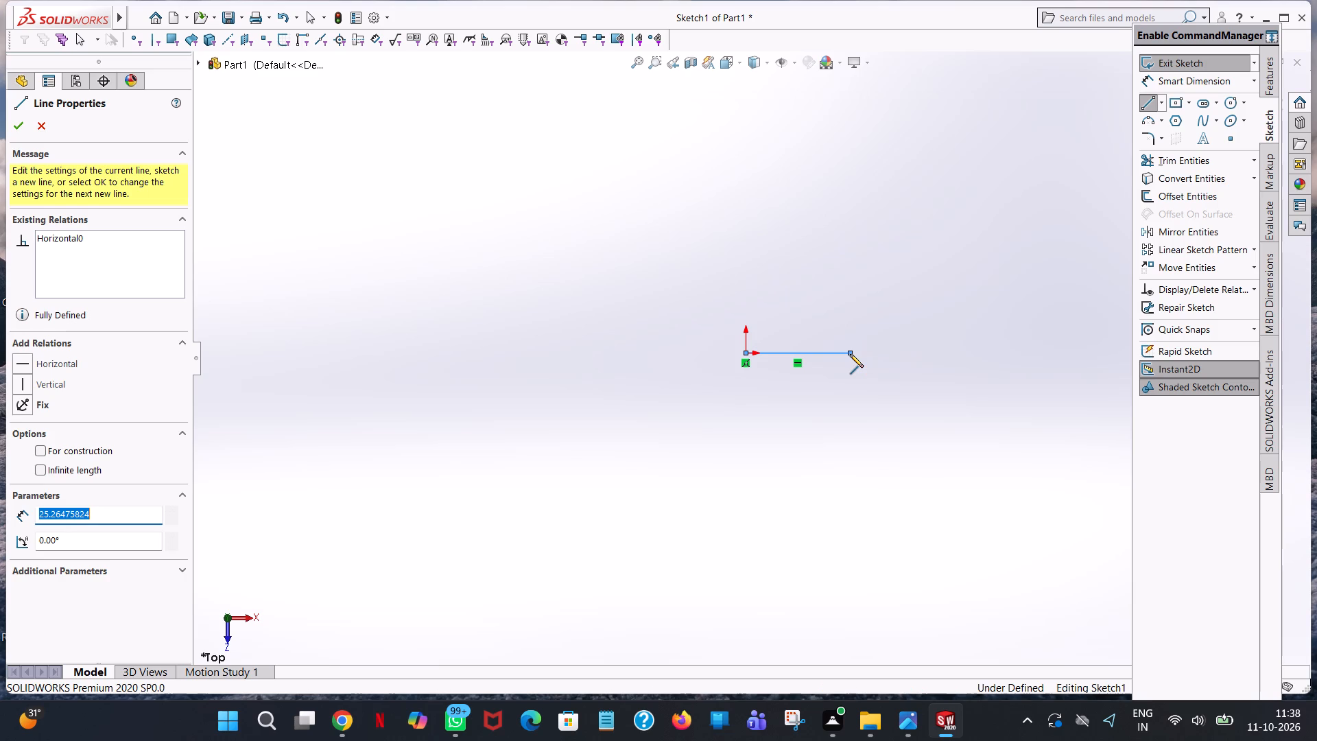
text(74)
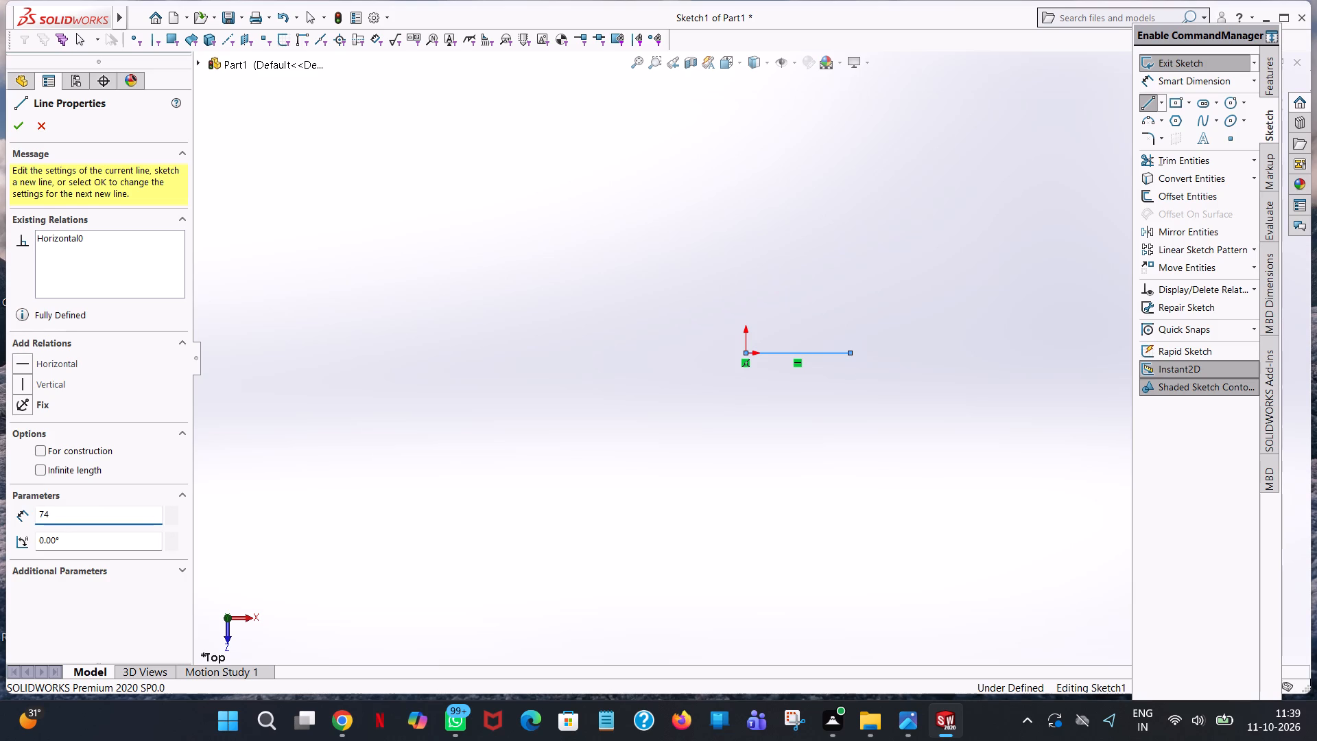
text(/2)
key(Return)
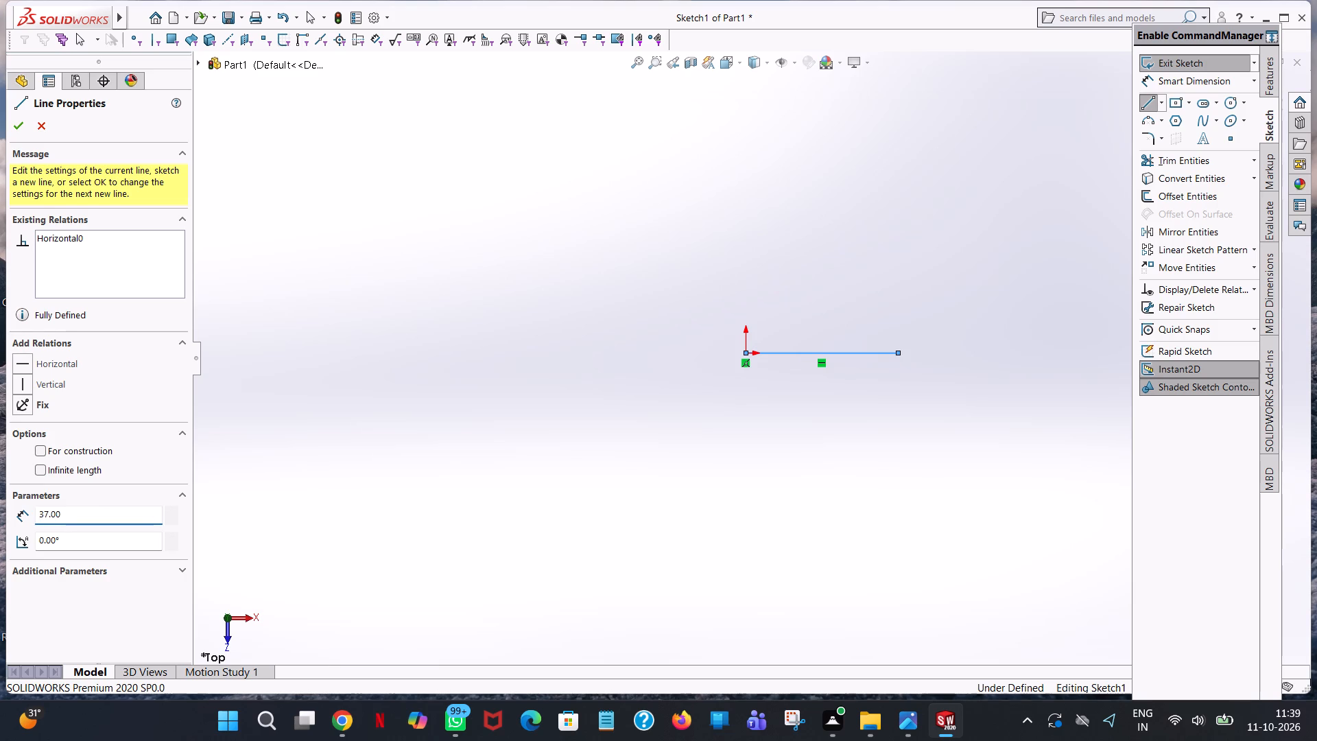
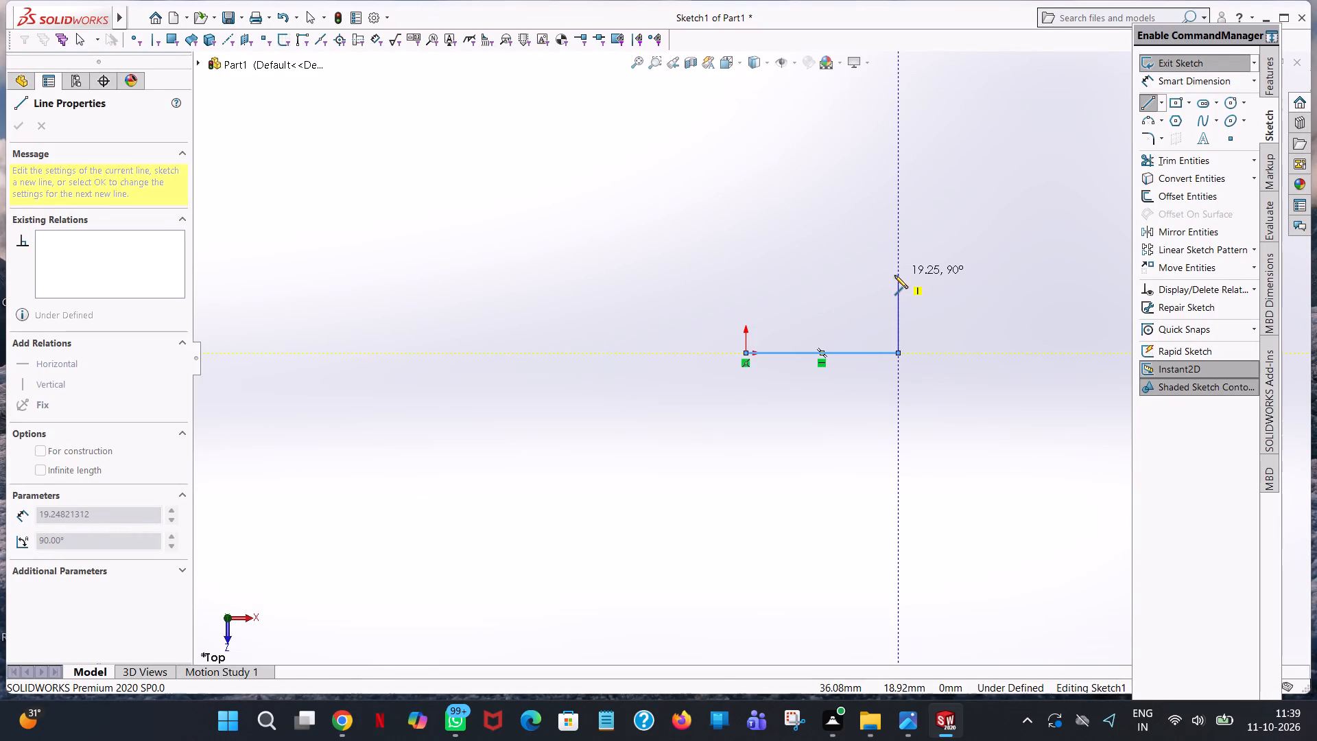
Sketch a vertical line upward from the free end of the 37 mm line and set its length to 9 mm.
click(899, 299)
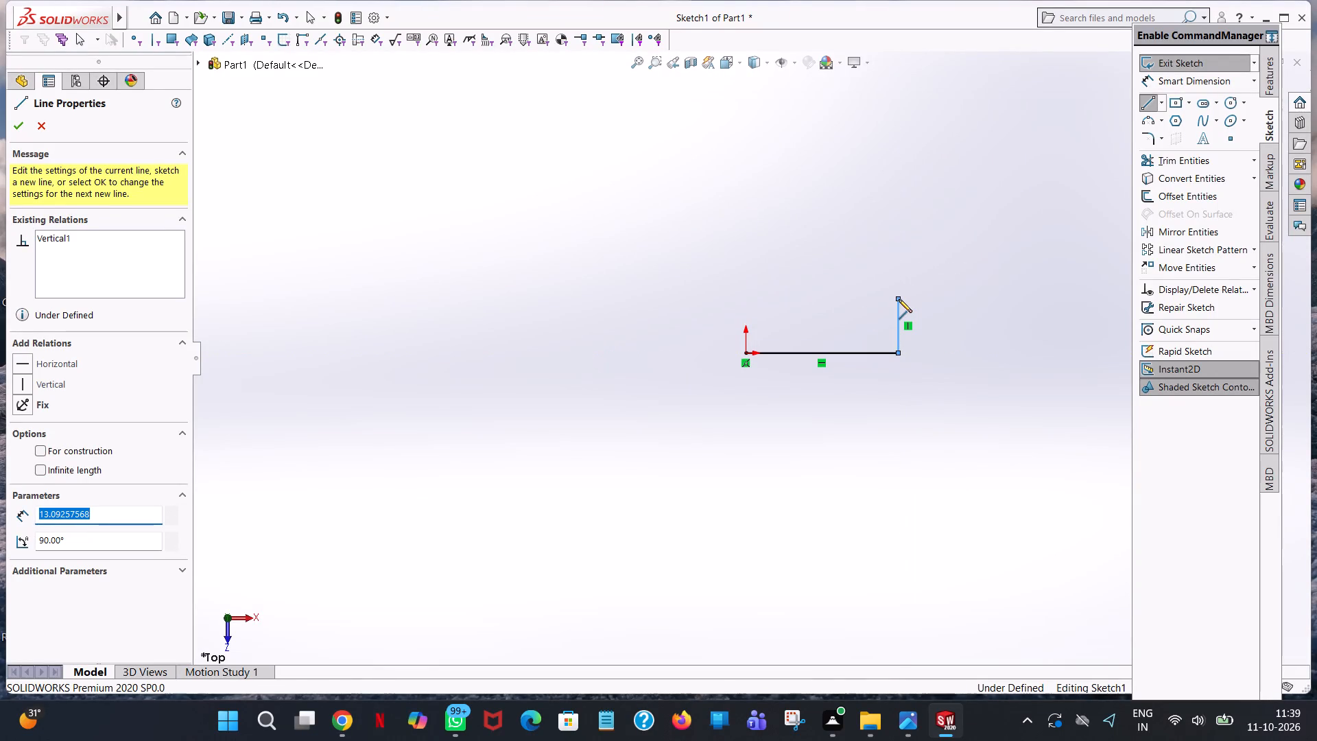
key(9)
key(Return)
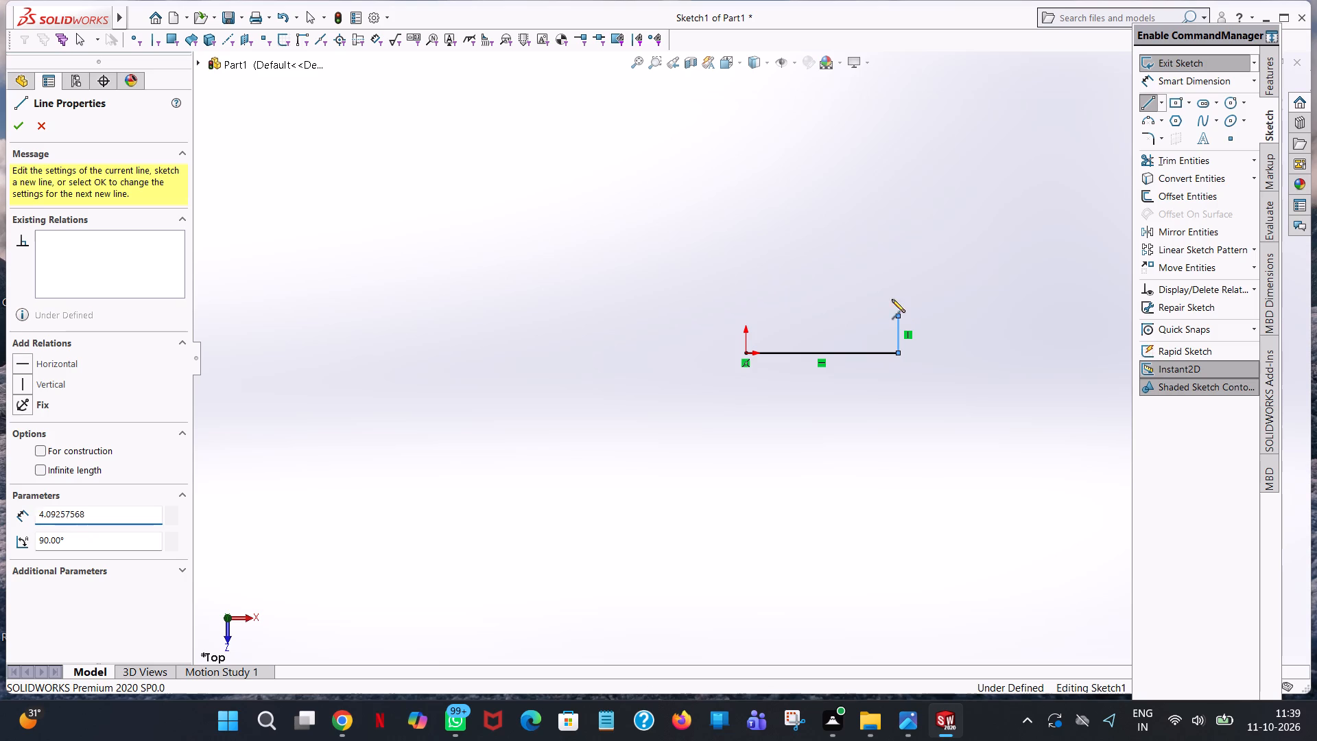
right_click(835, 301)
click(866, 310)
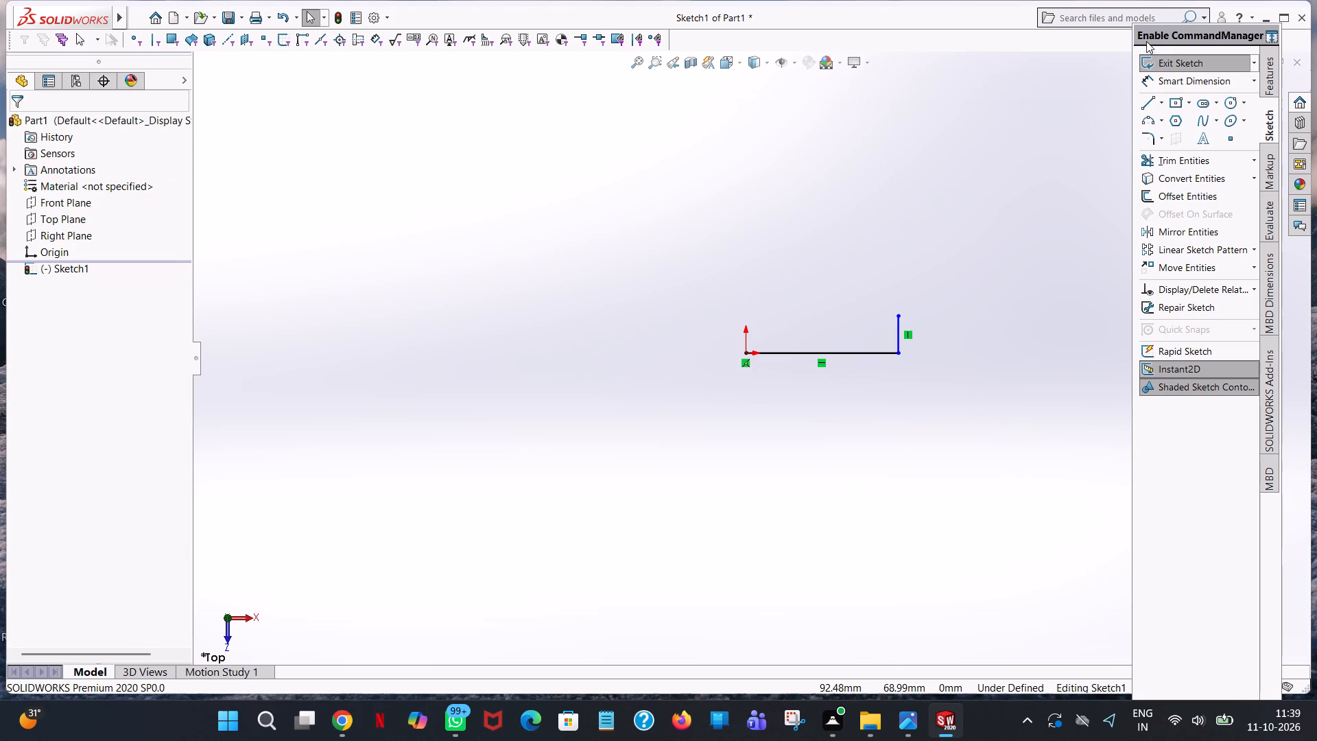
Sketch a horizontal reference line from directly above the origin, level with the vertical line's top, and set its length to 25 mm.
click(1143, 100)
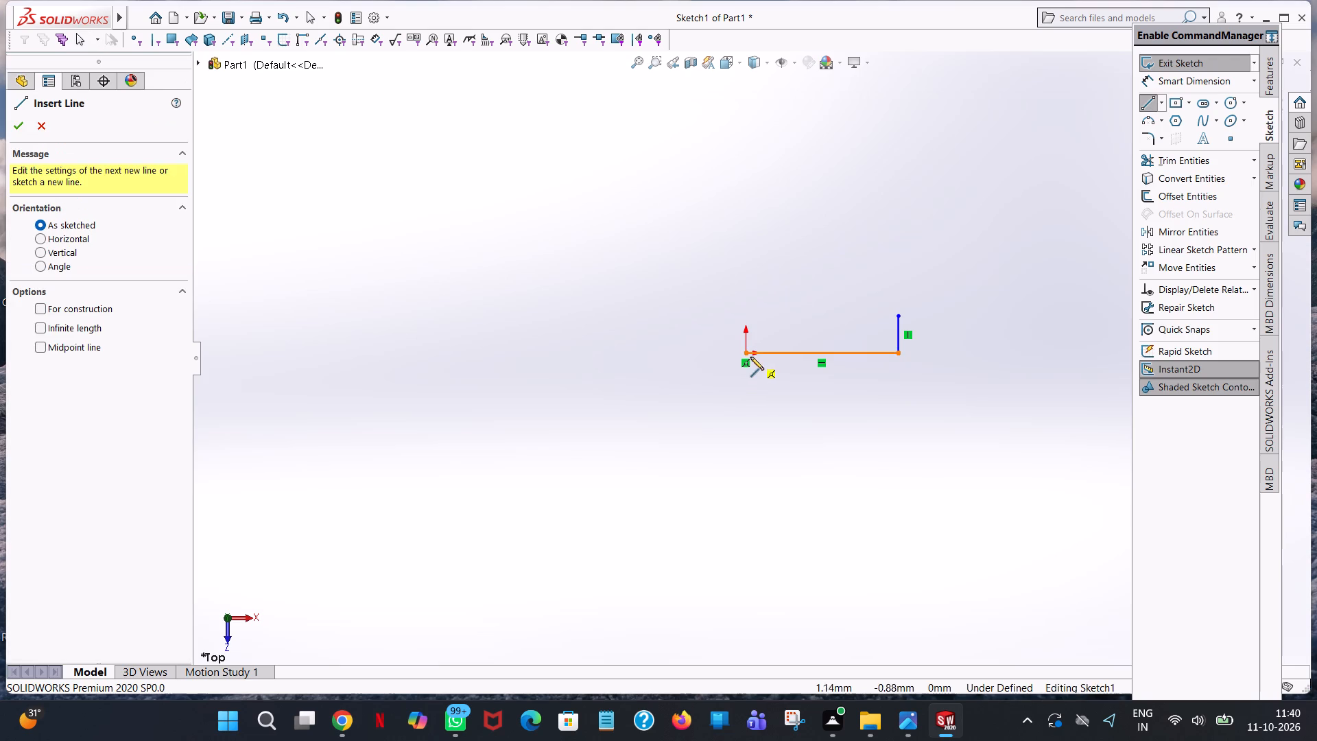
click(744, 316)
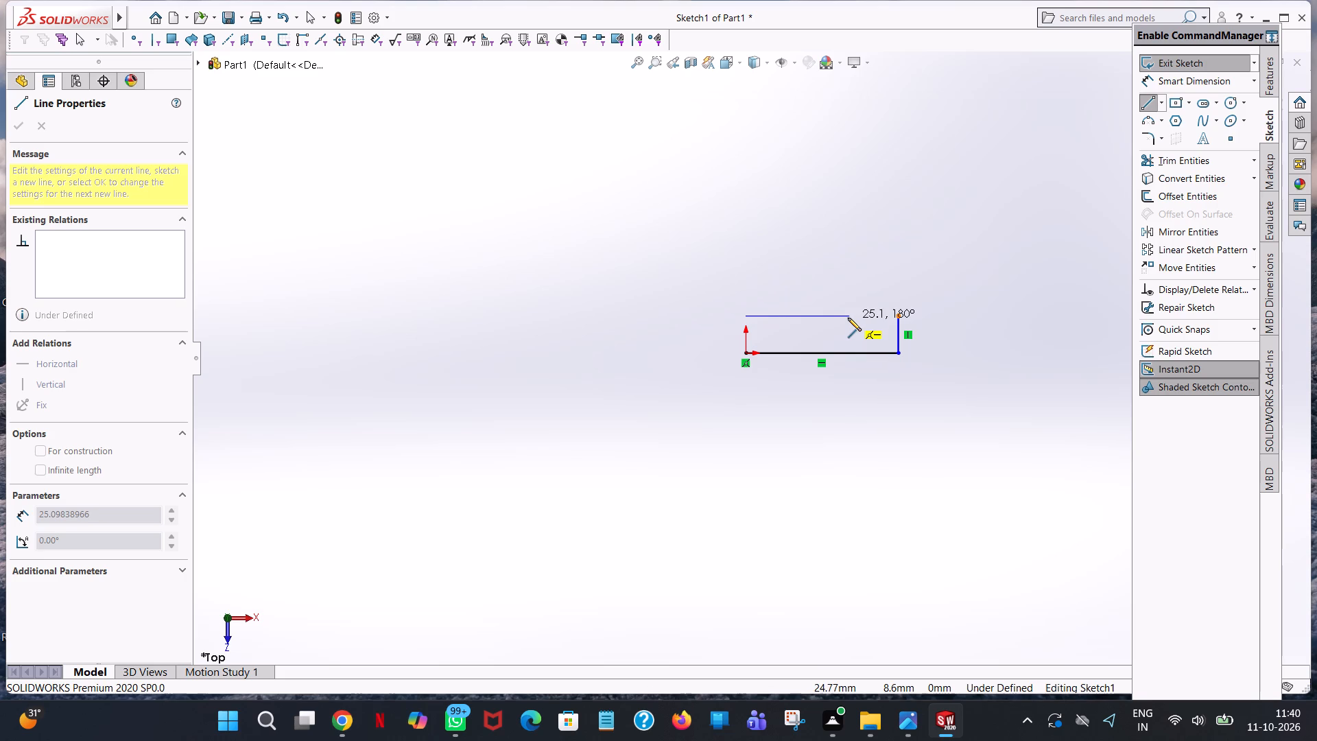
click(851, 318)
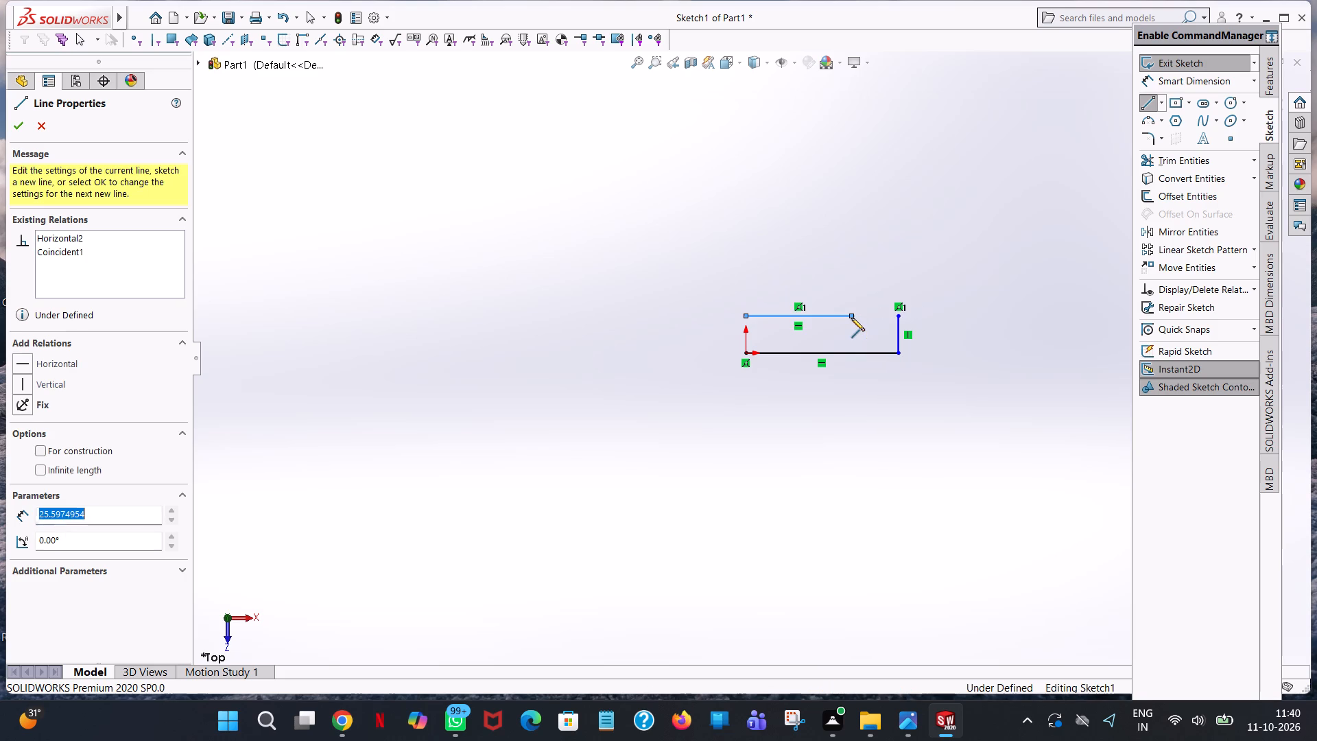
text(25)
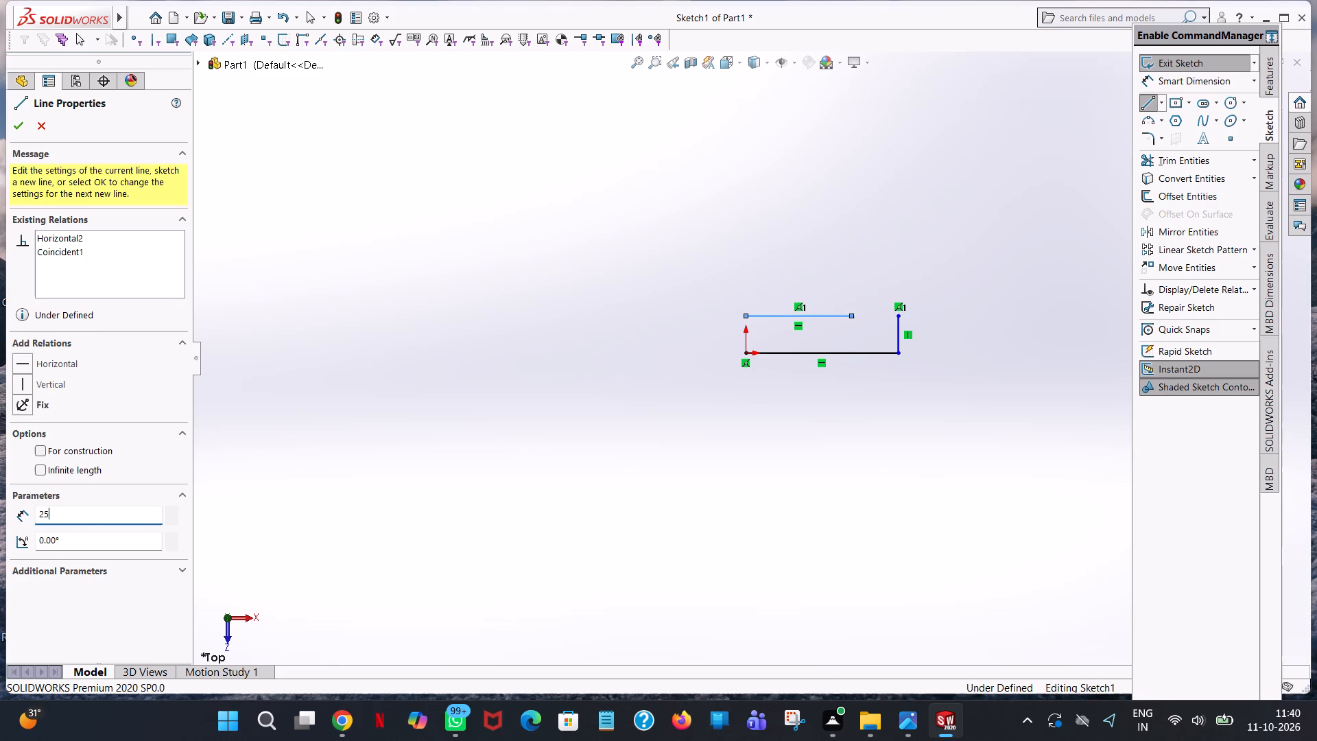
key(Return)
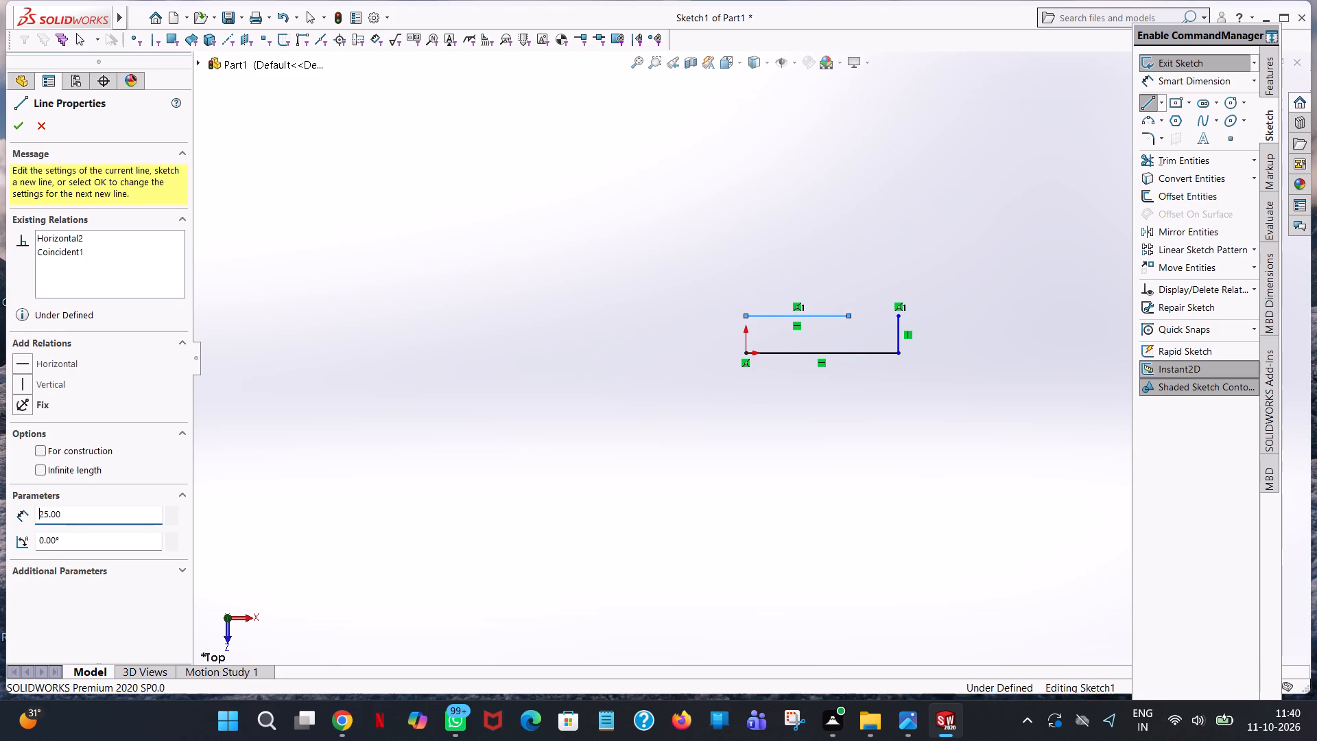
right_click(851, 318)
click(874, 324)
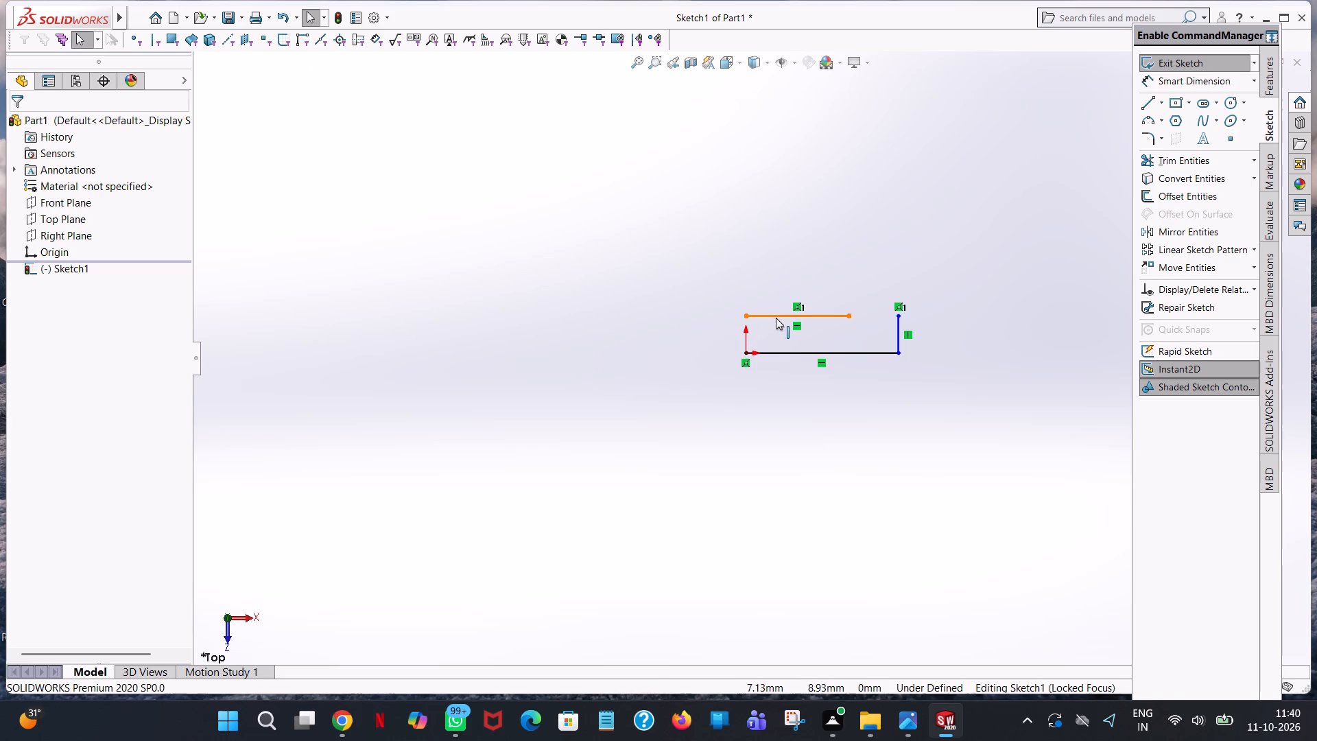
click(776, 318)
click(642, 266)
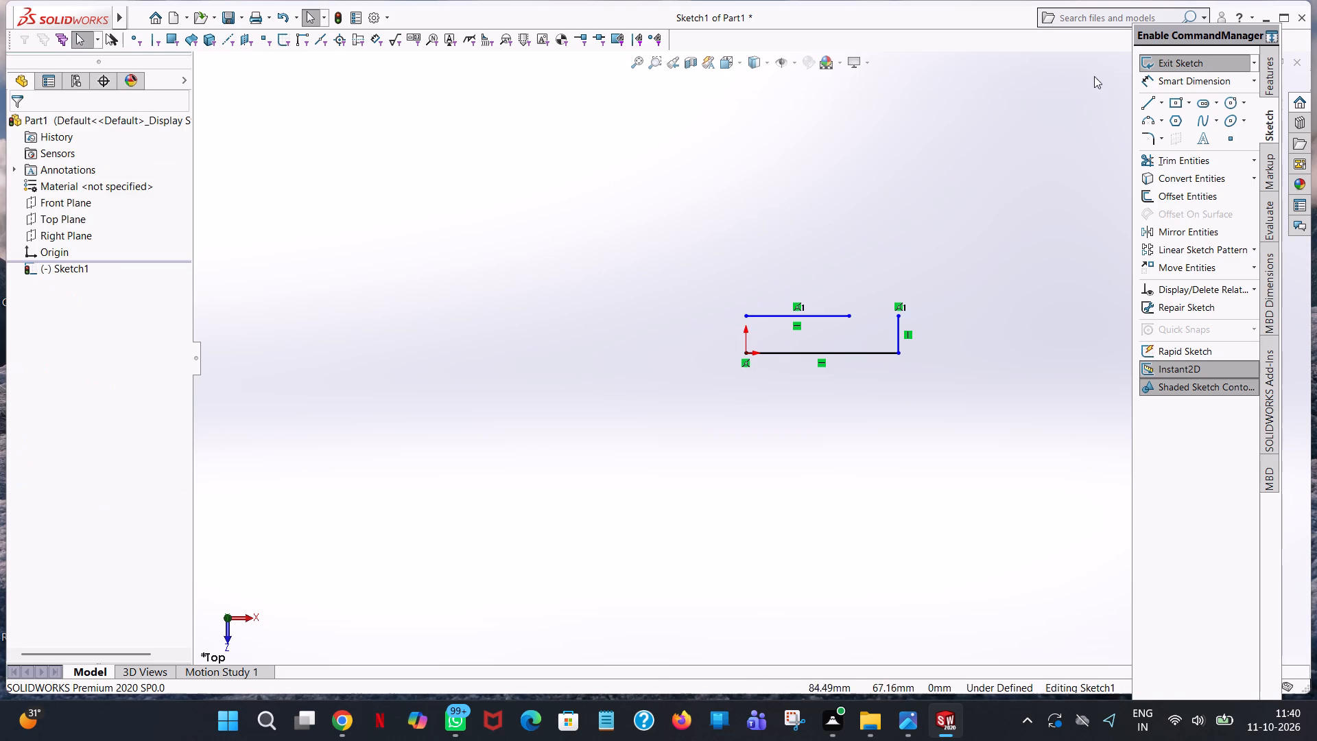
Sketch a 12 mm horizontal line joining the vertical line's top endpoint to the near end of the 25 mm line.
click(1132, 107)
click(1147, 103)
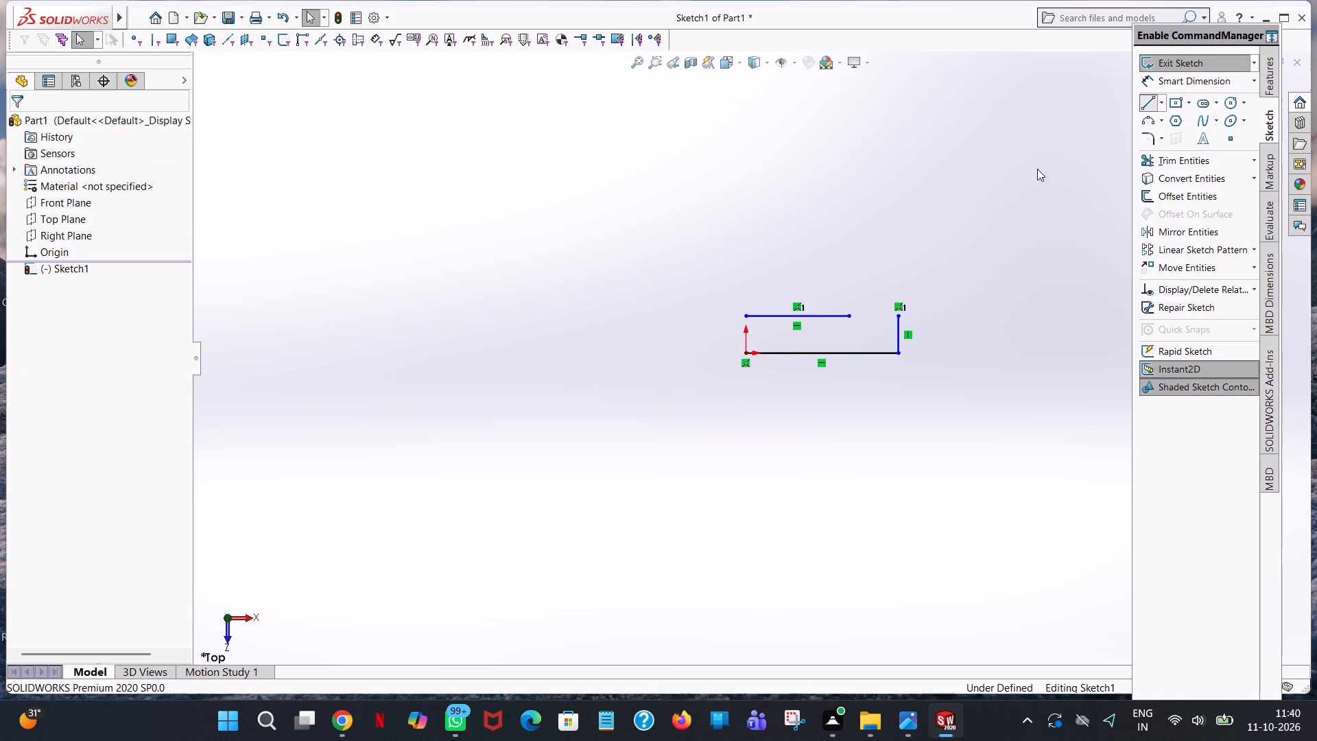
click(897, 316)
click(850, 317)
right_click(850, 317)
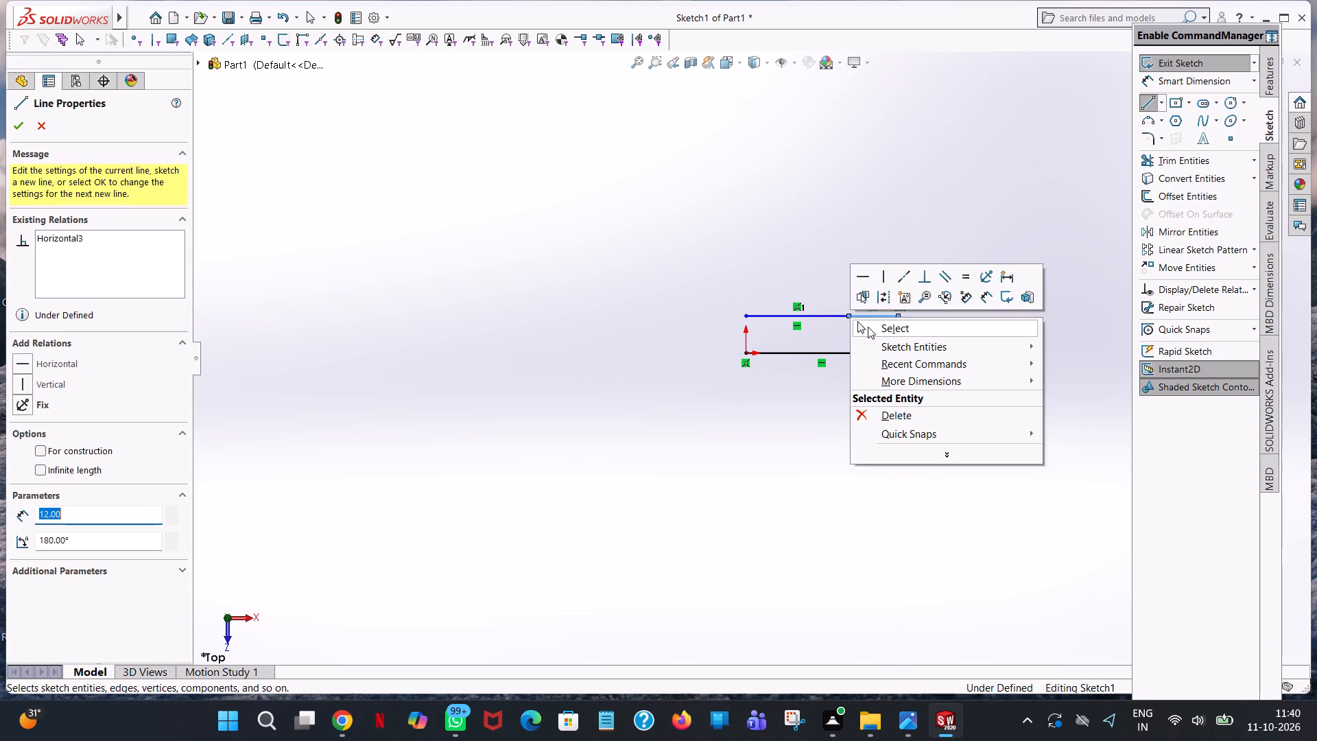
click(871, 329)
Trim away the 25 mm horizontal line above the origin.
click(1161, 162)
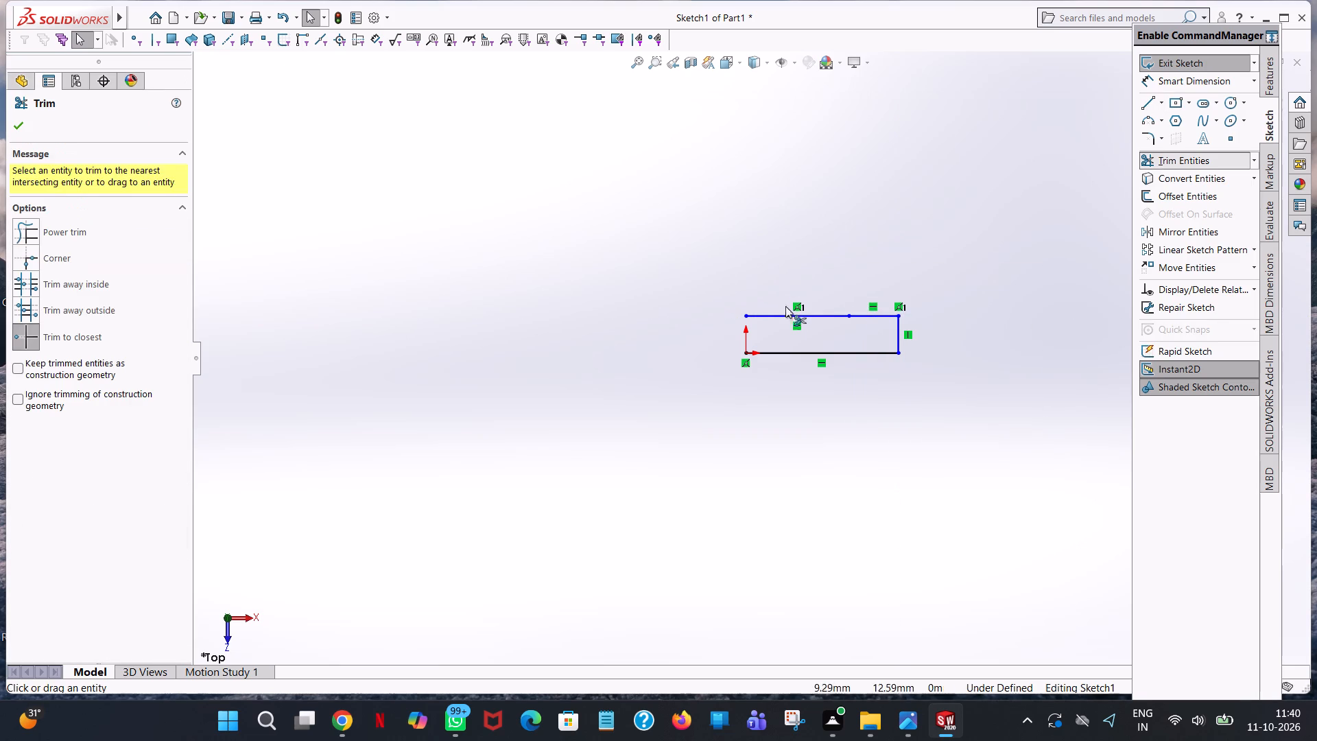
click(792, 317)
Start a new line from the corner where the 37 mm base line meets the 9 mm vertical line.
click(1146, 99)
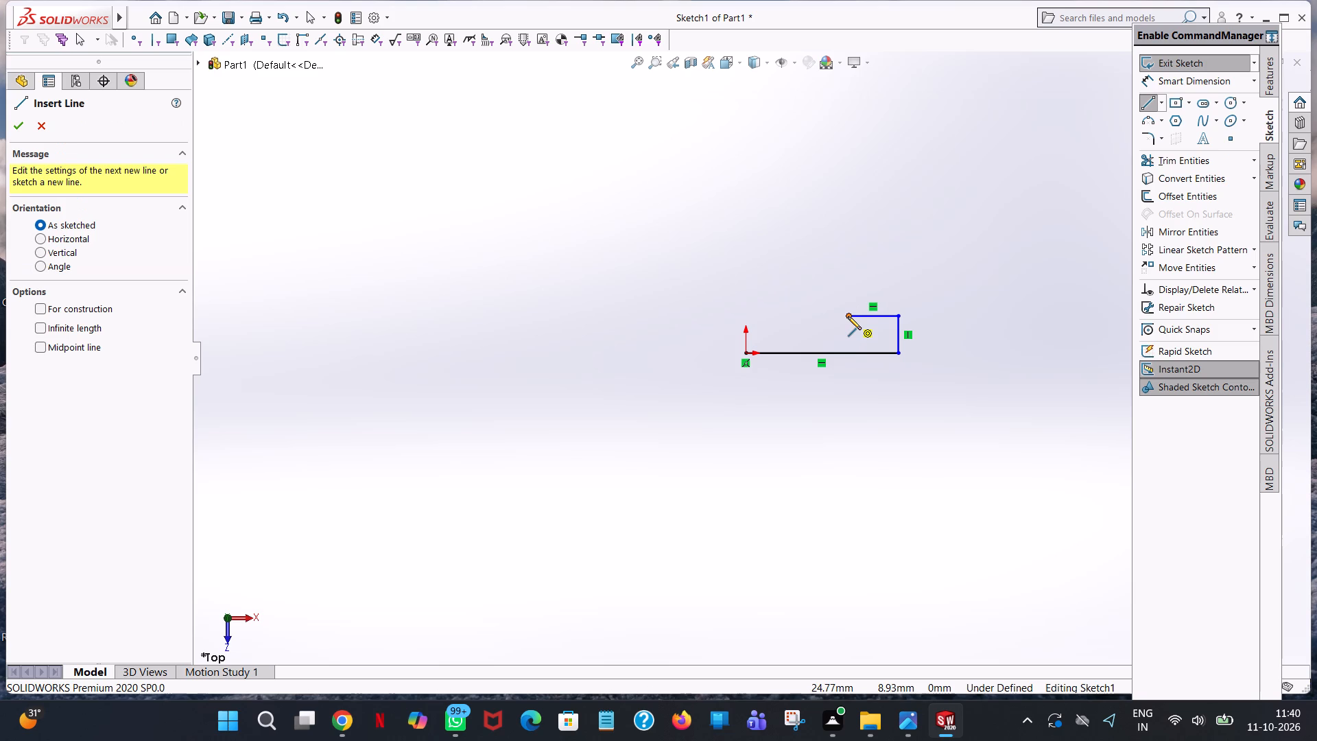
click(901, 353)
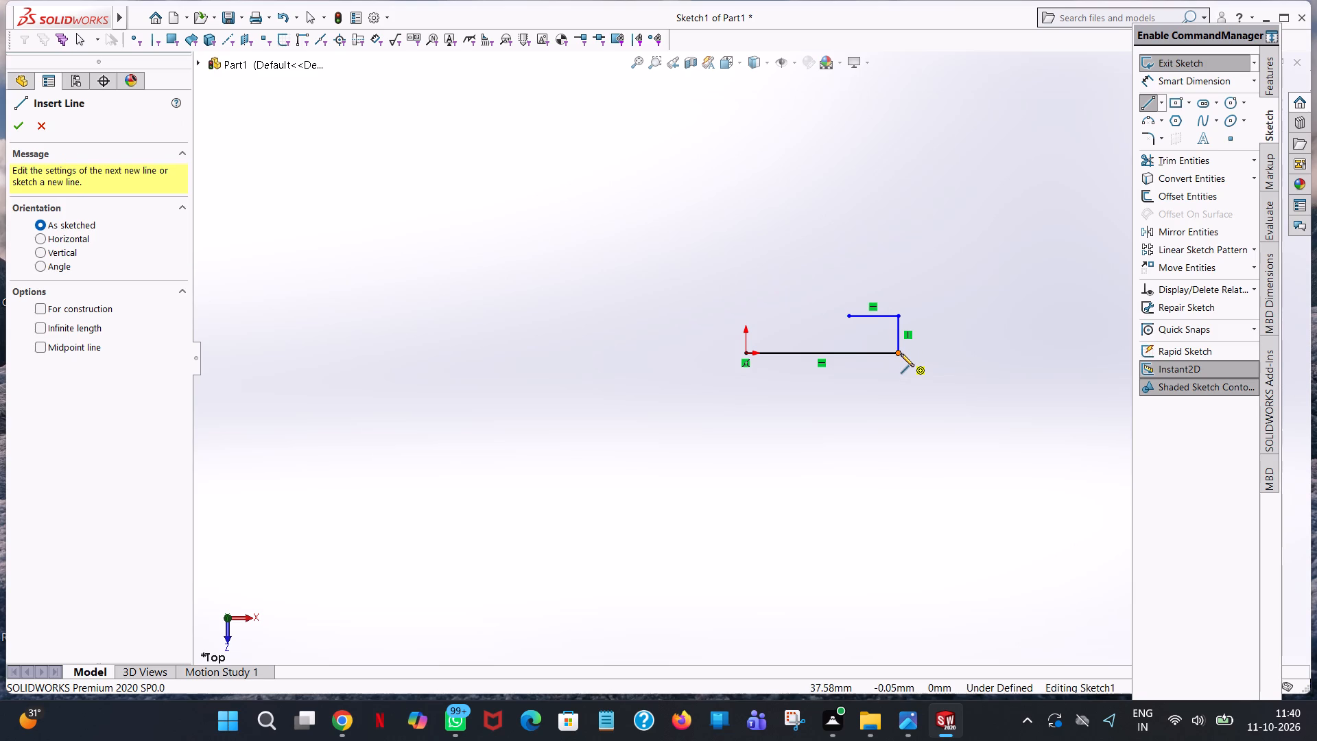
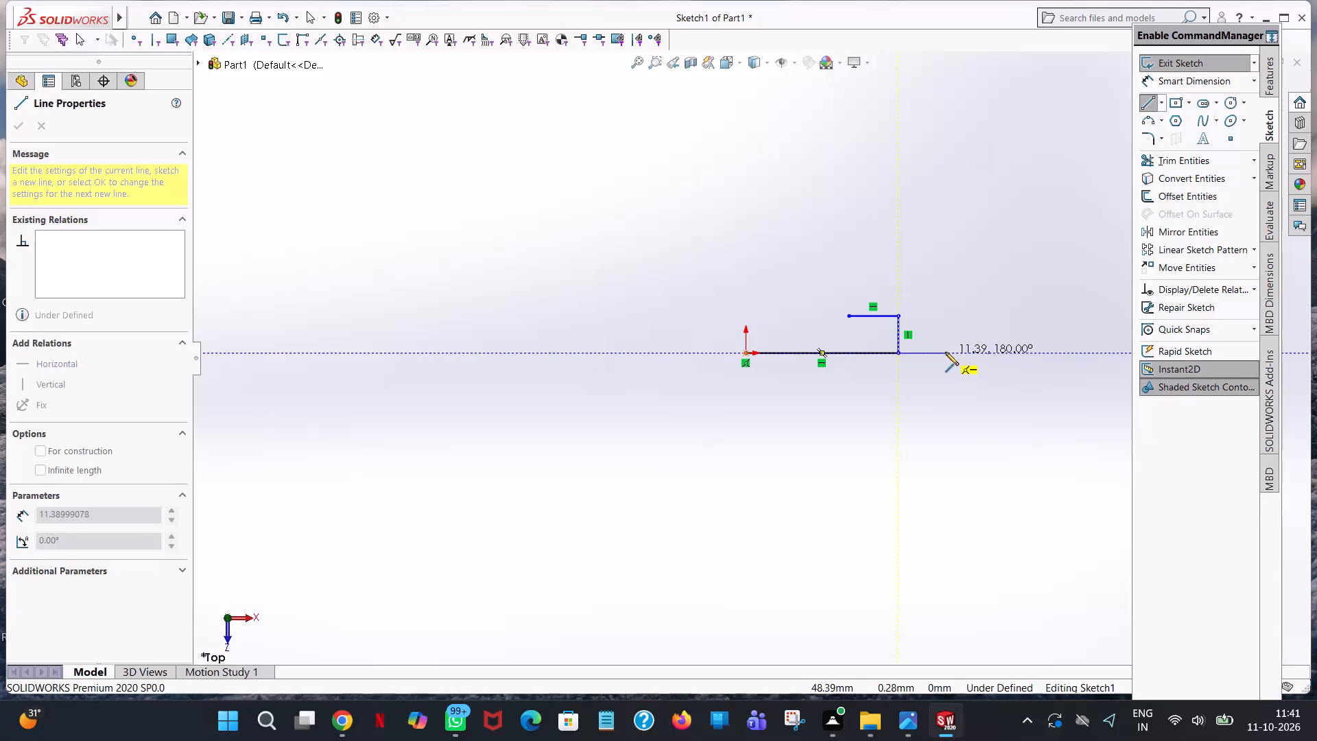
Sketch a 9 mm horizontal line continuing the 37 mm base line outward, with a 5 mm vertical line rising from its end.
click(945, 352)
key(9)
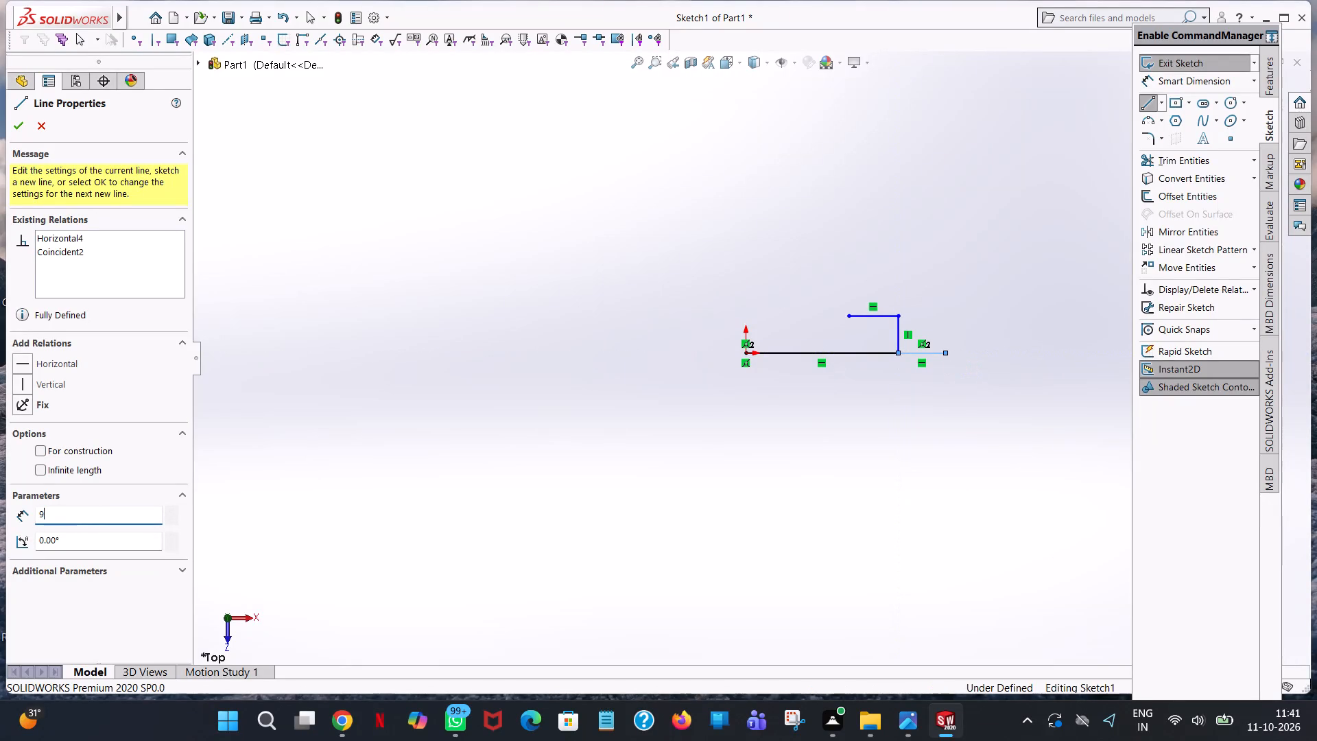
key(Return)
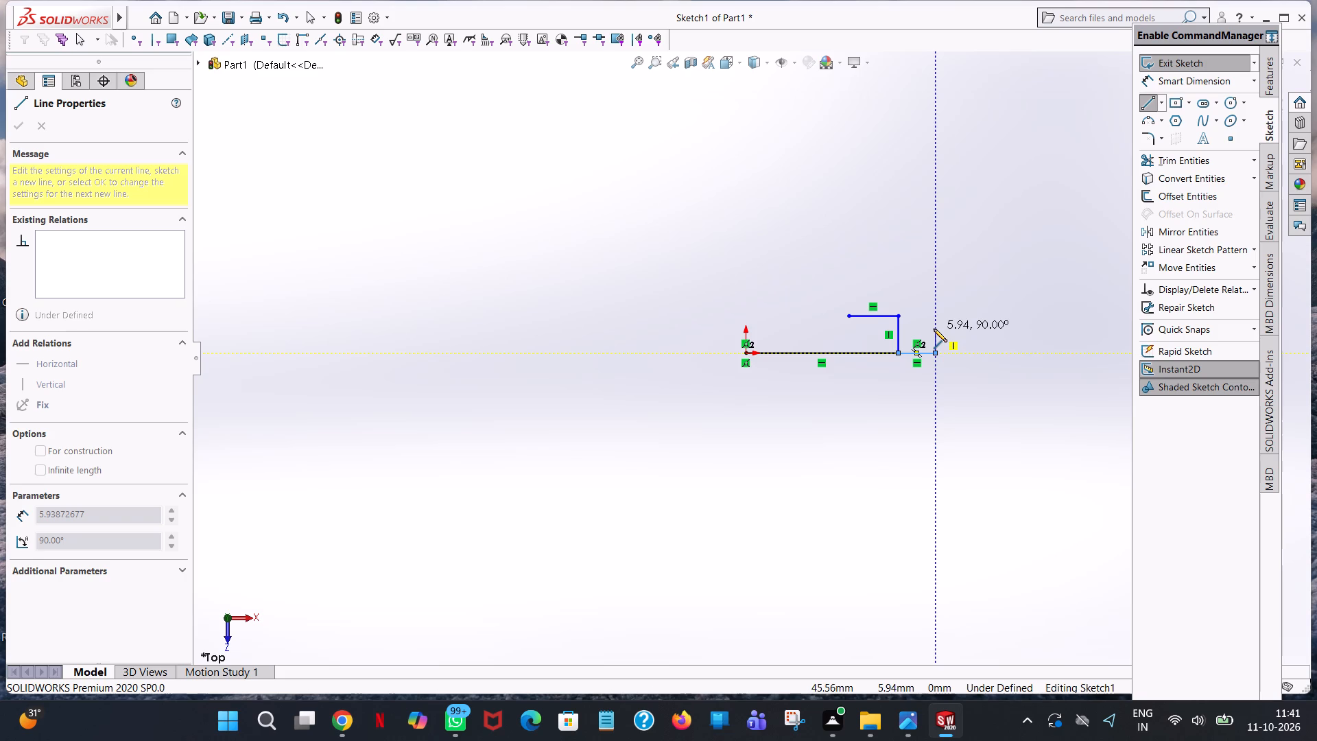
click(934, 329)
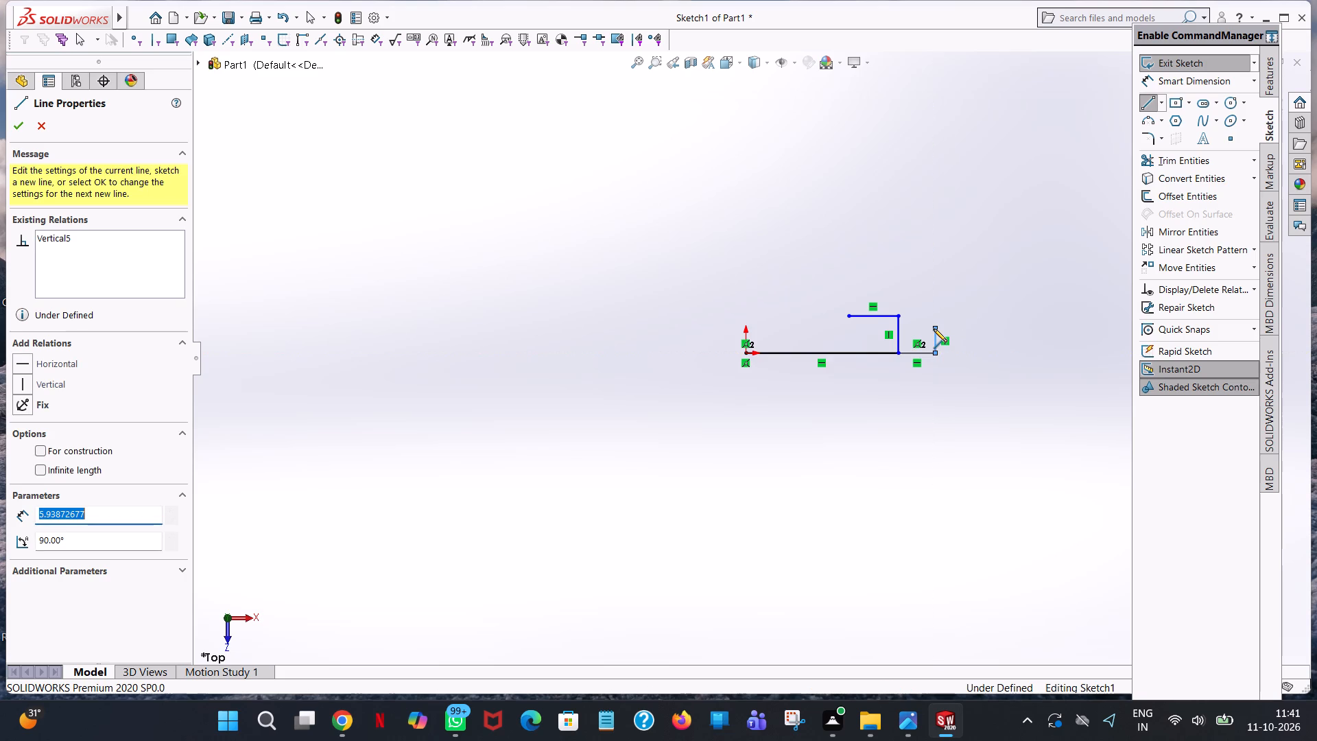
key(5)
key(Return)
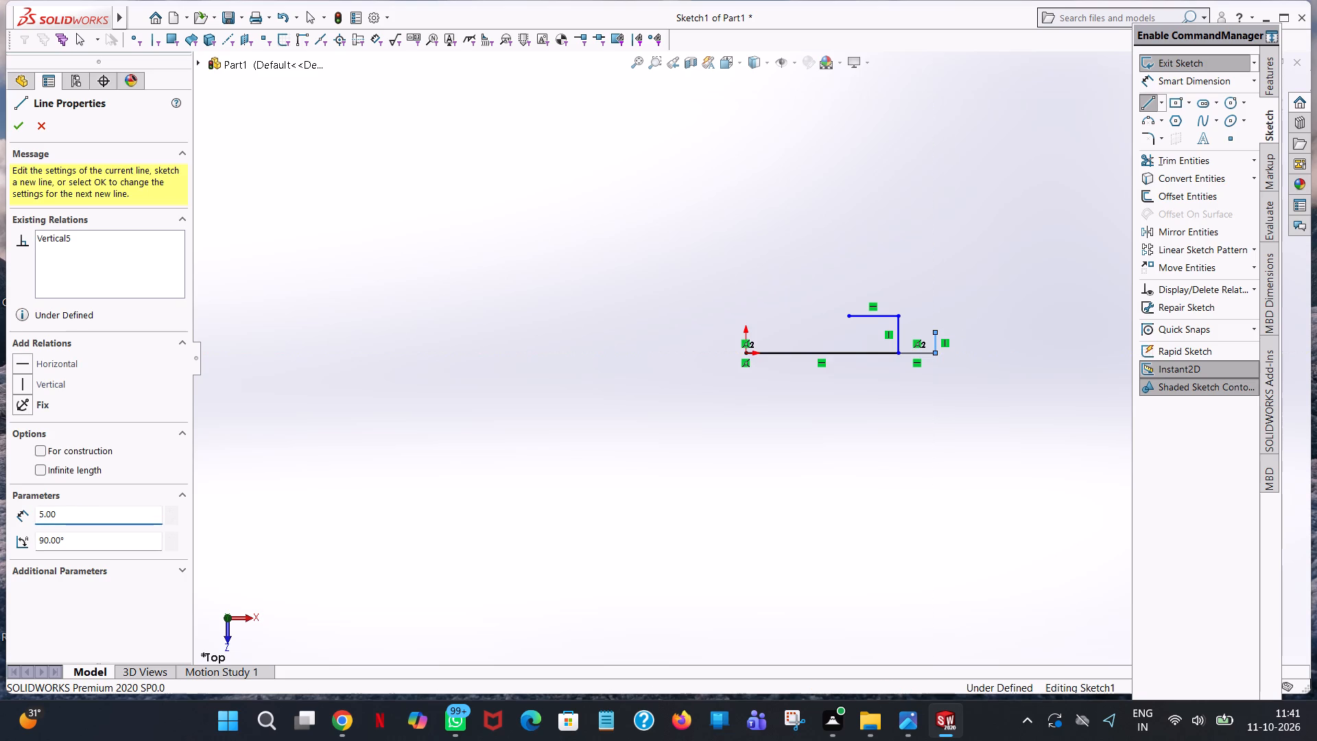
Sketch a 4 mm horizontal line back toward the origin side from the 5 mm line's top, with a 2 mm vertical line rising from it.
scroll(934, 329, down, 6)
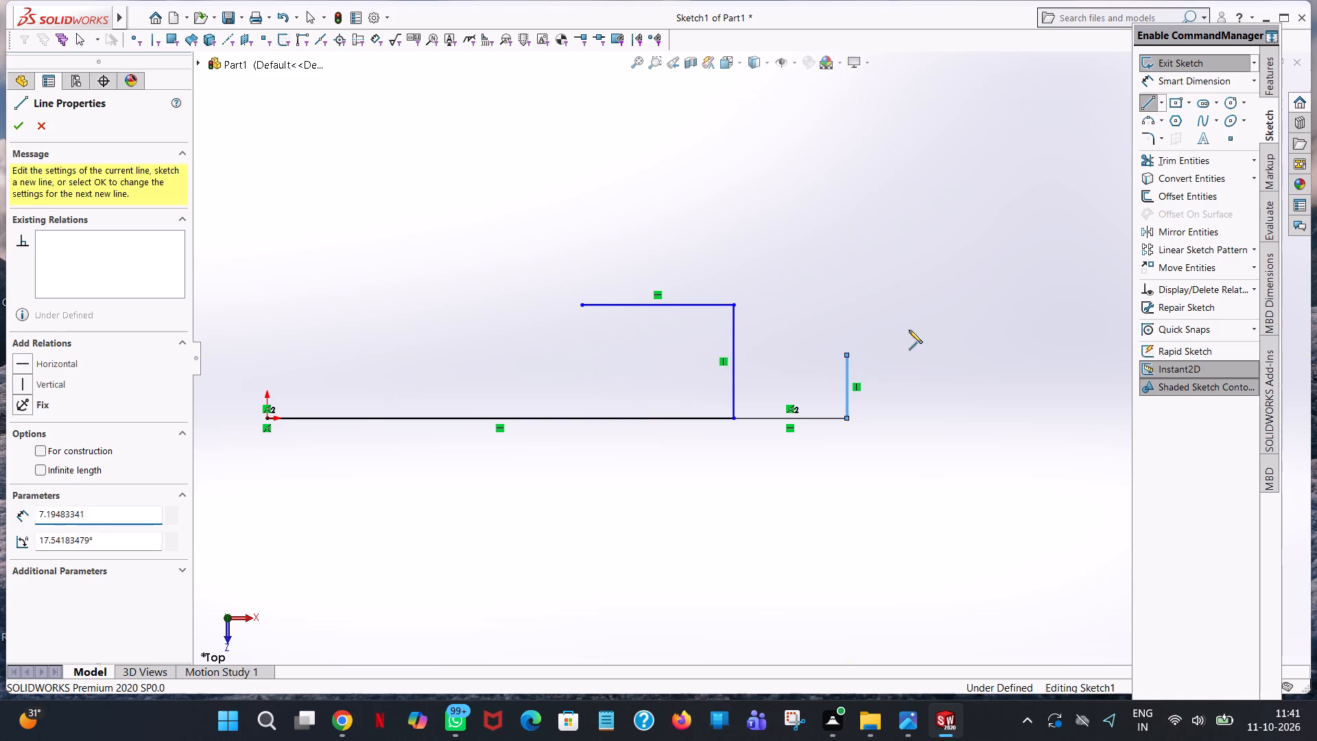
click(785, 354)
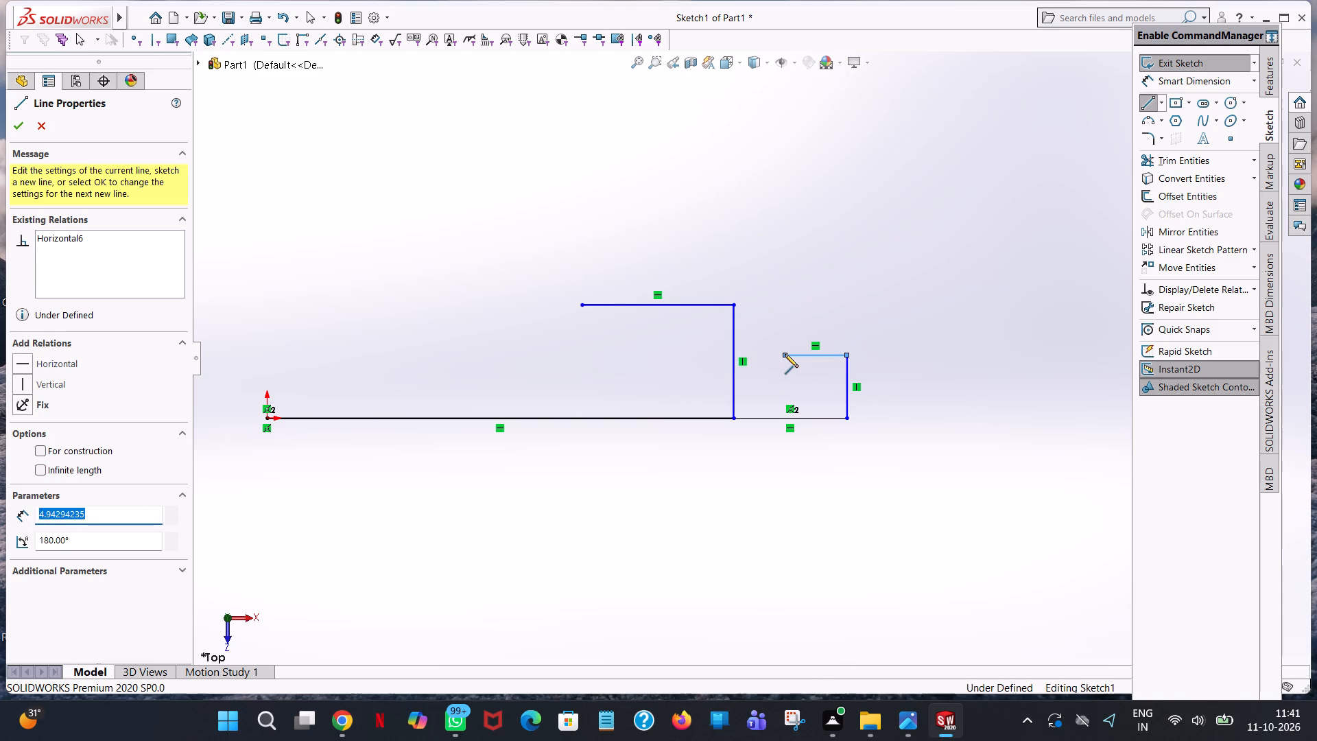
key(4)
key(Return)
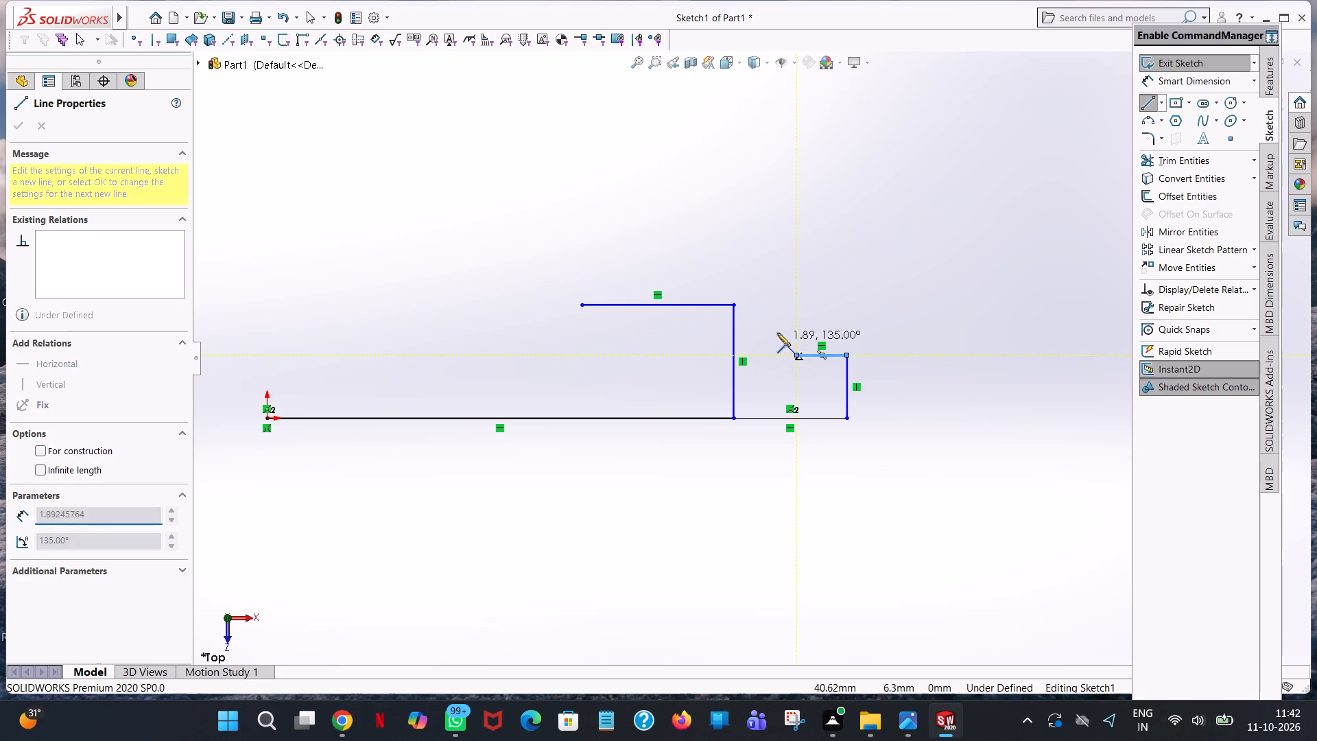
click(798, 296)
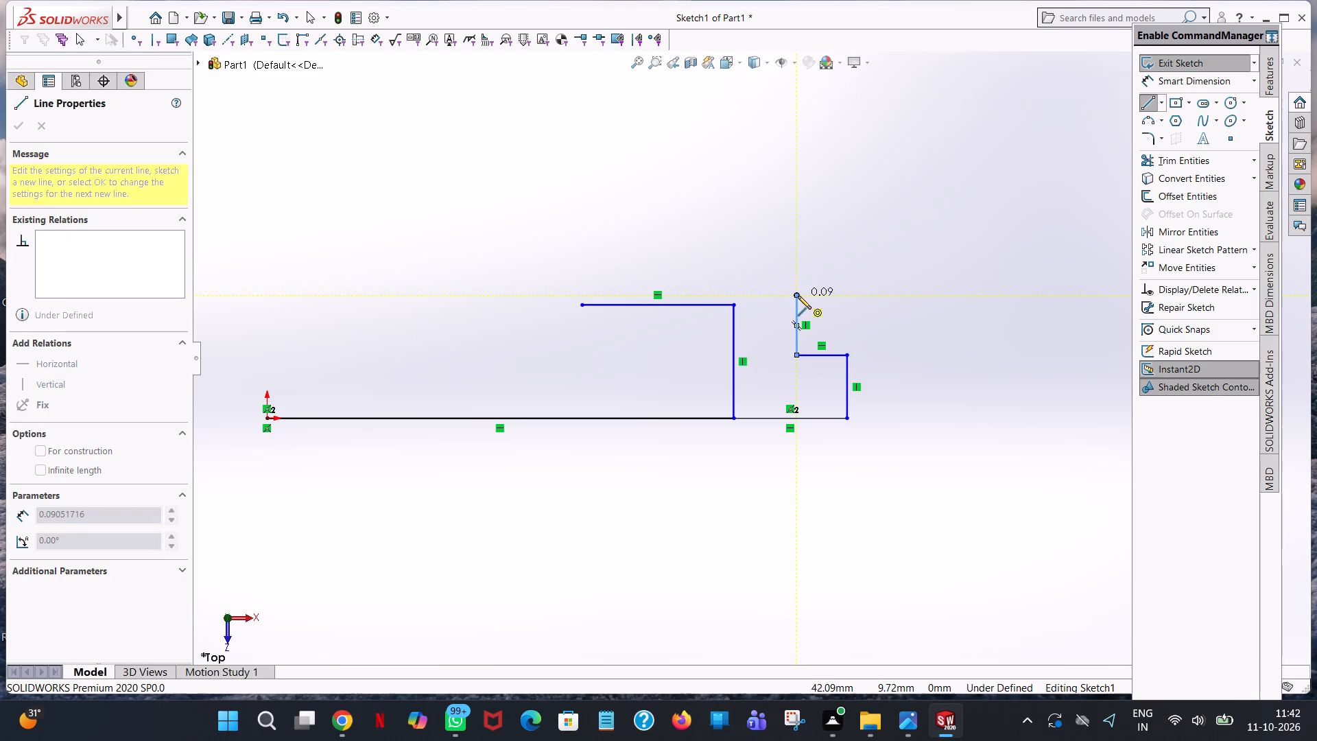
right_click(798, 296)
click(815, 305)
click(799, 305)
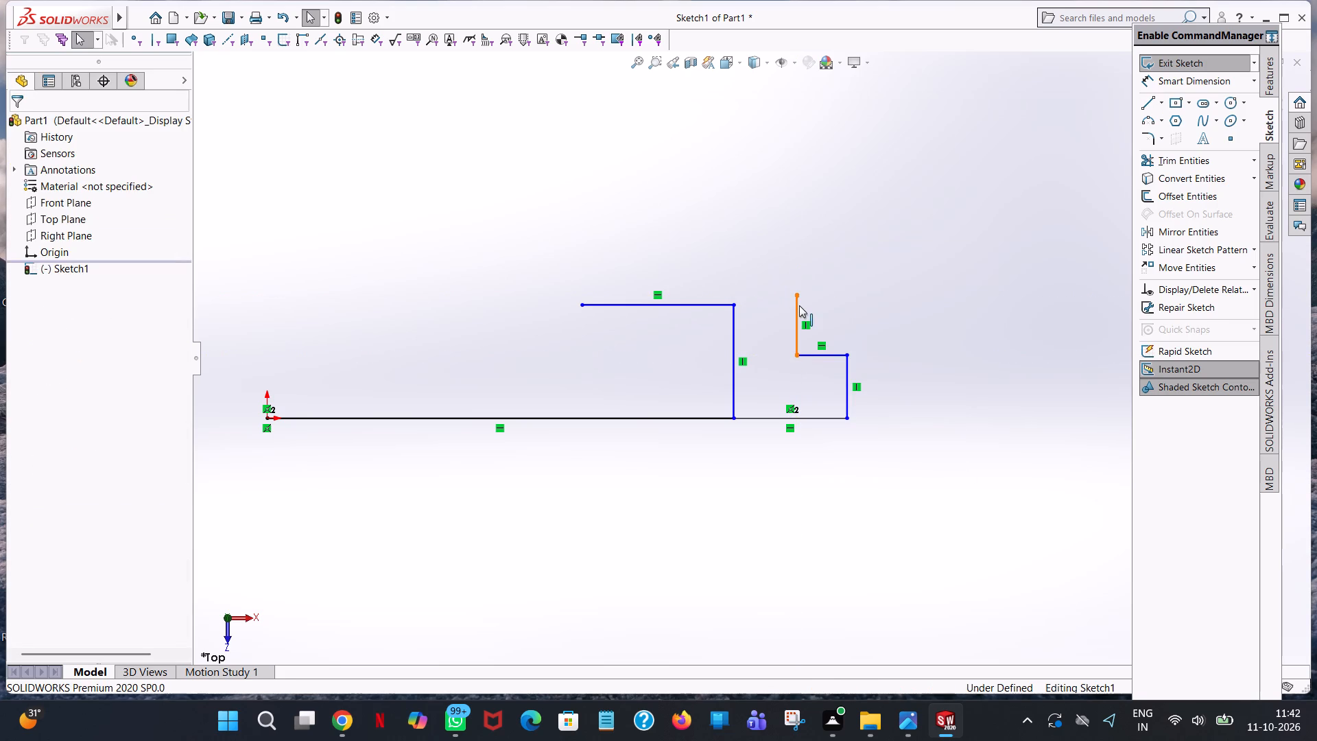
key(2)
key(Return)
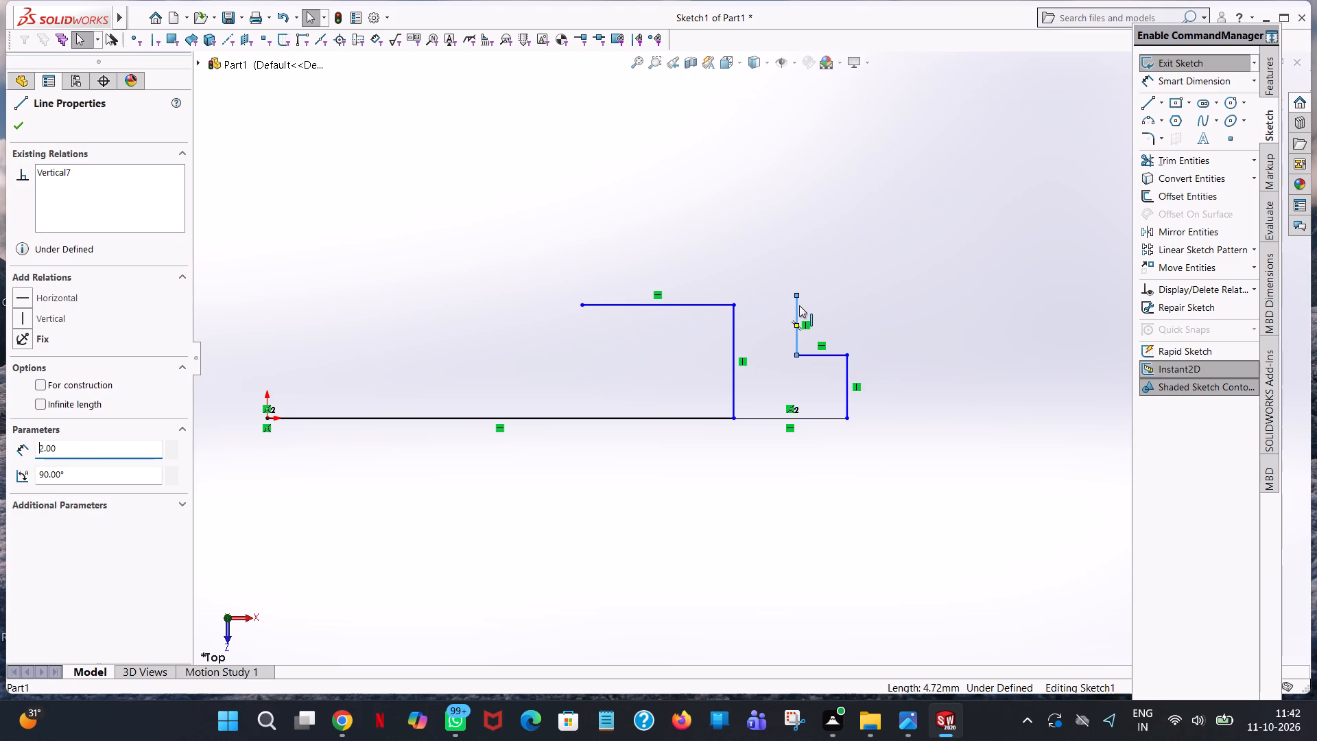
Close off the notch with a 4 mm outward horizontal line and continue with a 3 mm vertical line upward from its end.
click(1144, 103)
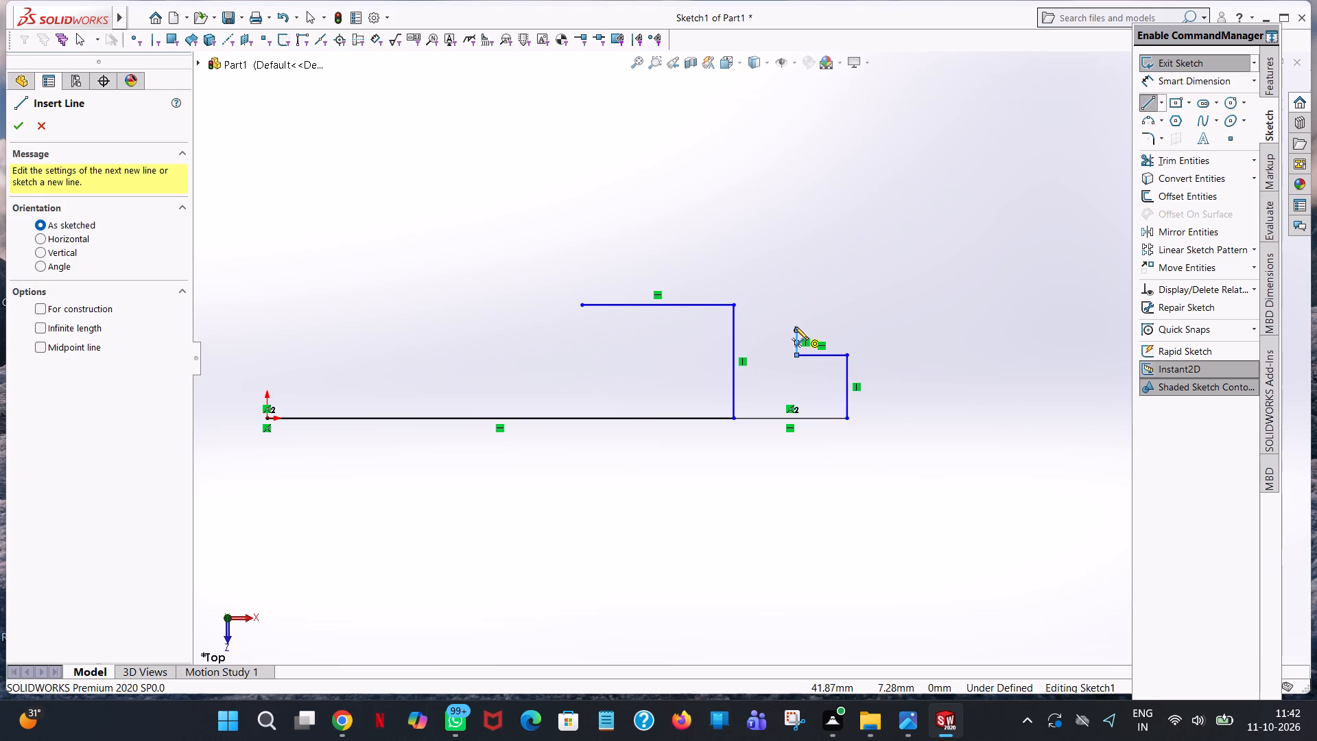
click(795, 330)
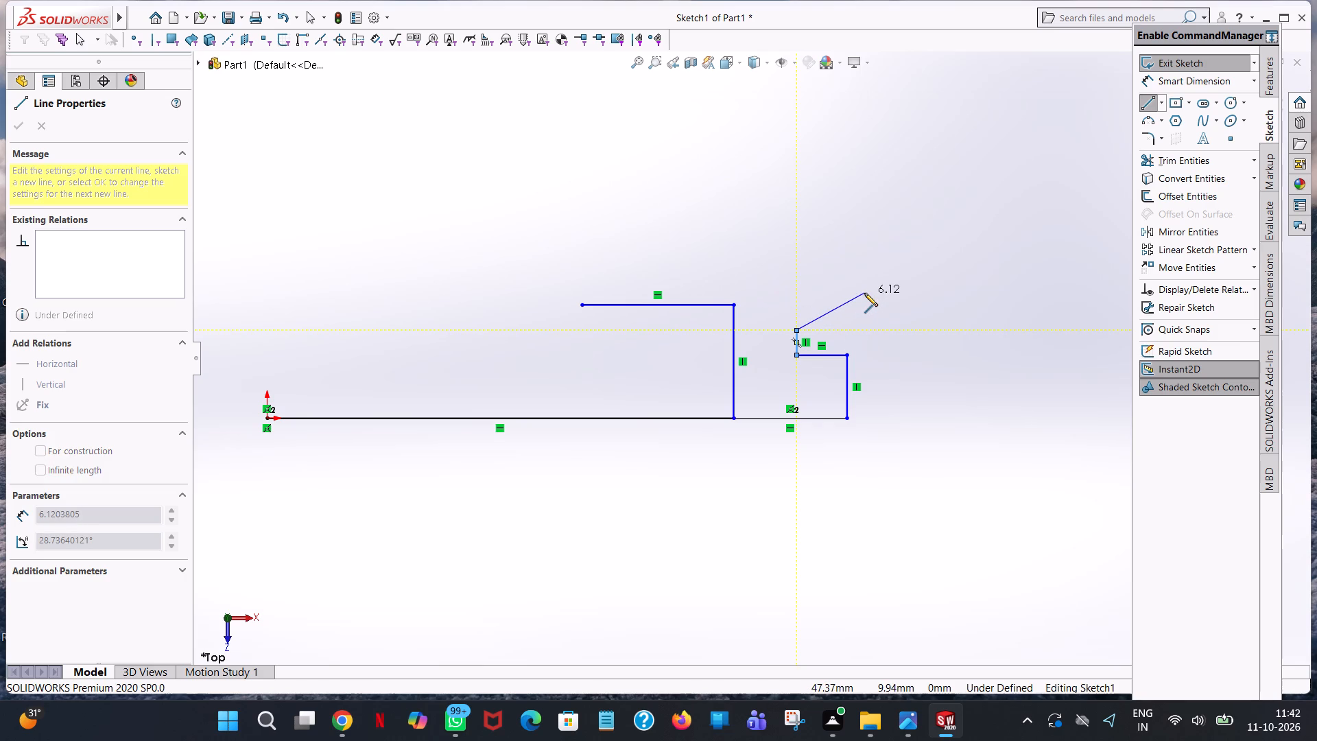
click(846, 331)
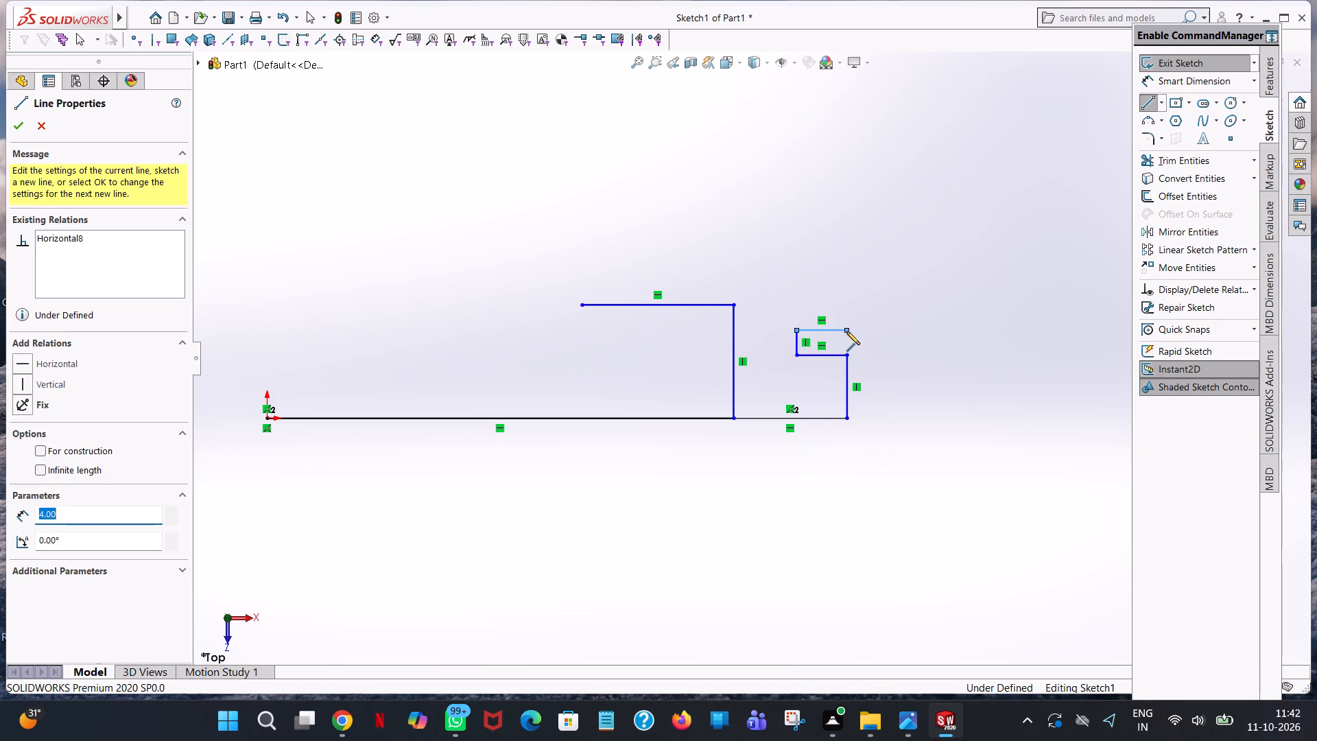
click(846, 292)
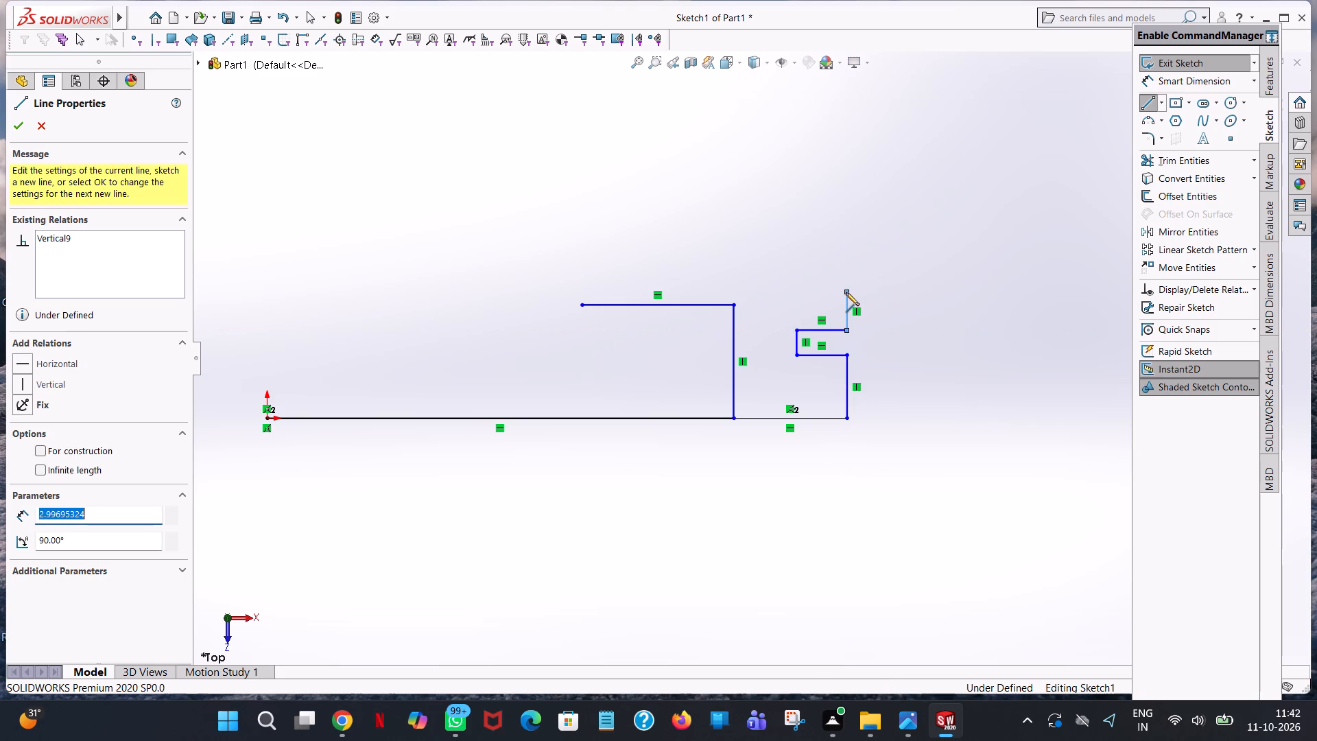
key(3)
key(Return)
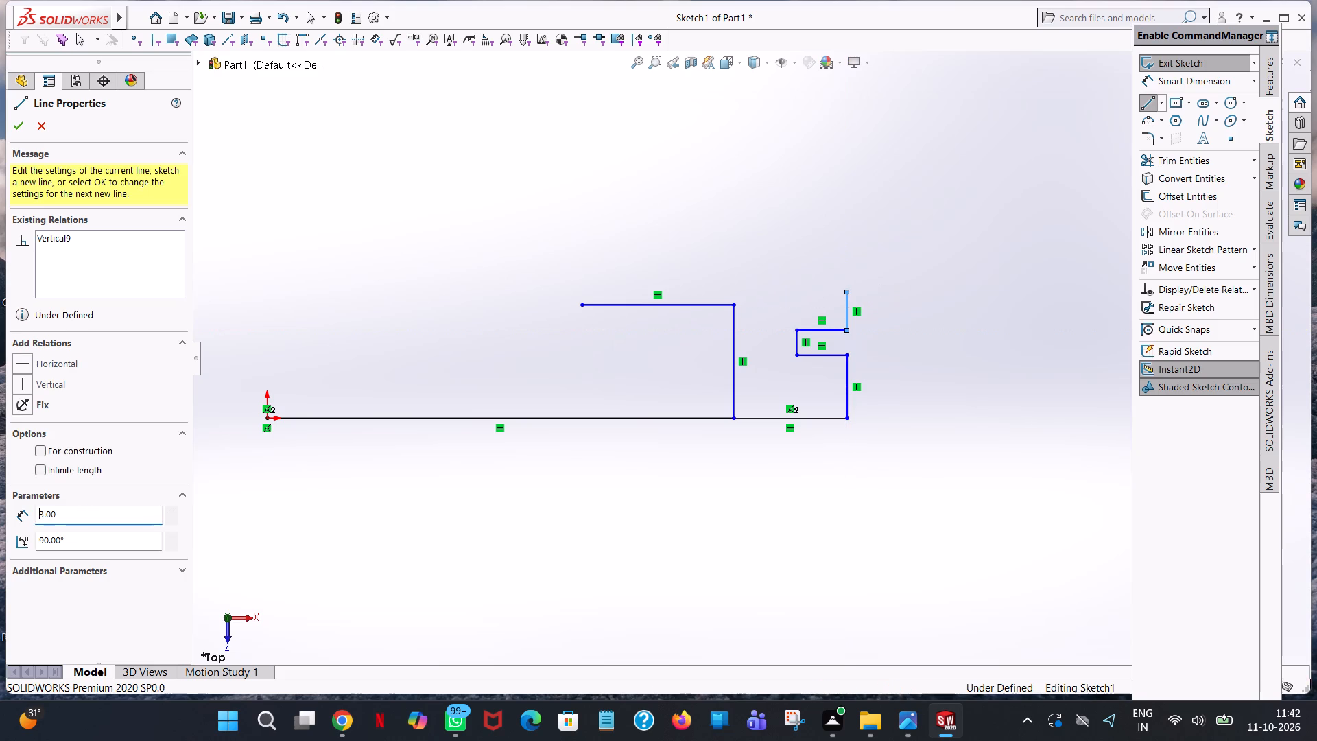
right_click(846, 292)
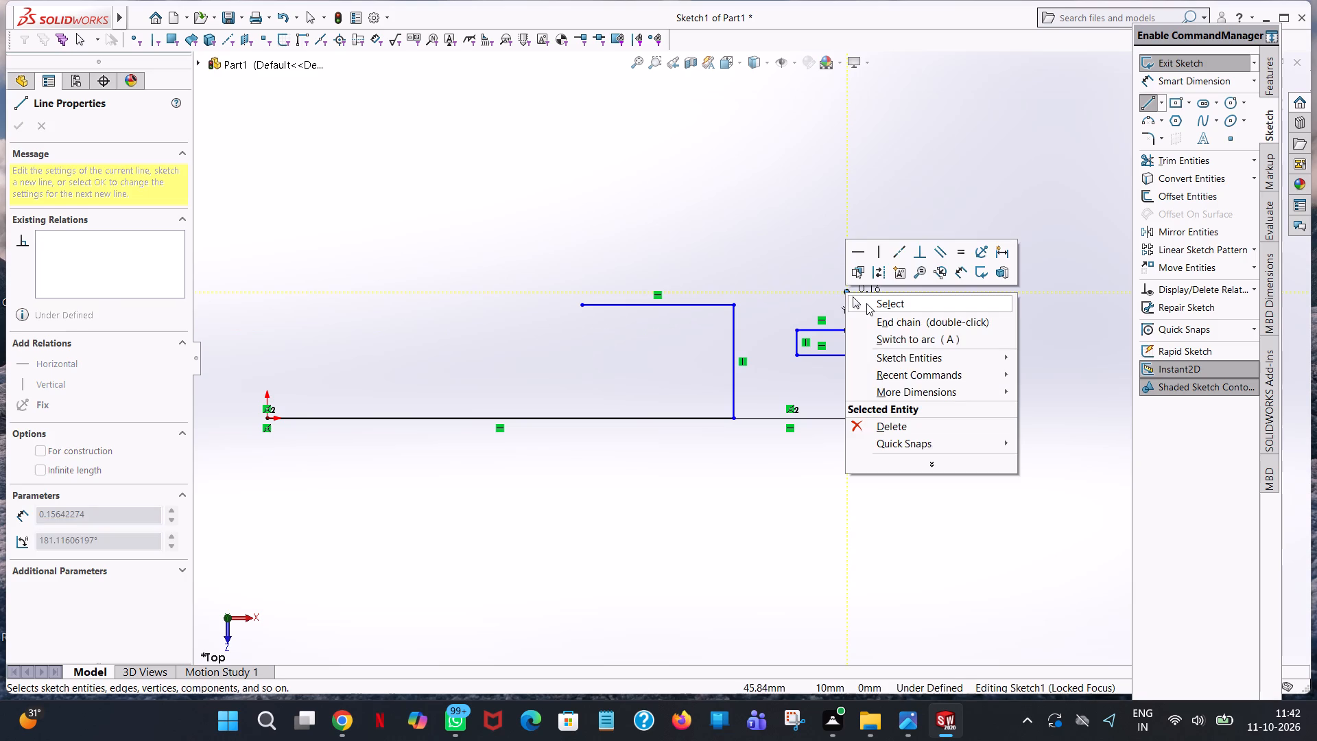
click(868, 303)
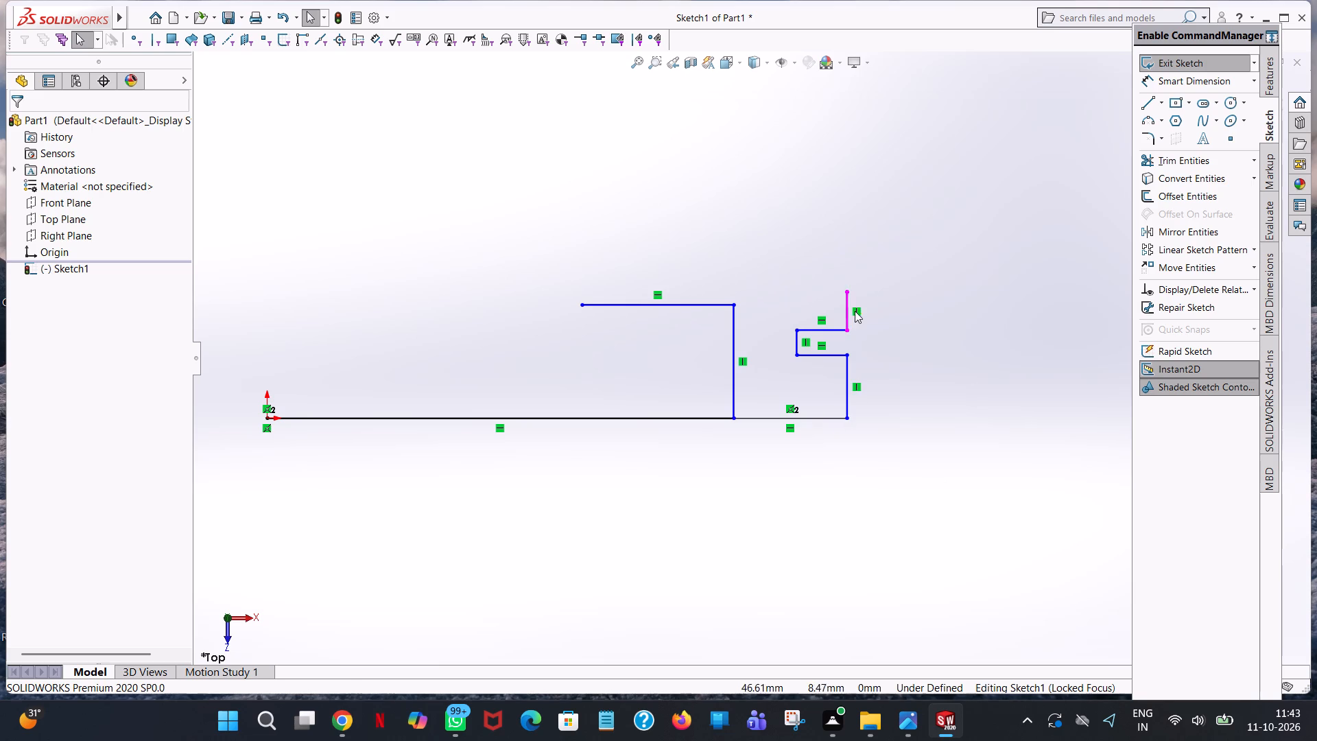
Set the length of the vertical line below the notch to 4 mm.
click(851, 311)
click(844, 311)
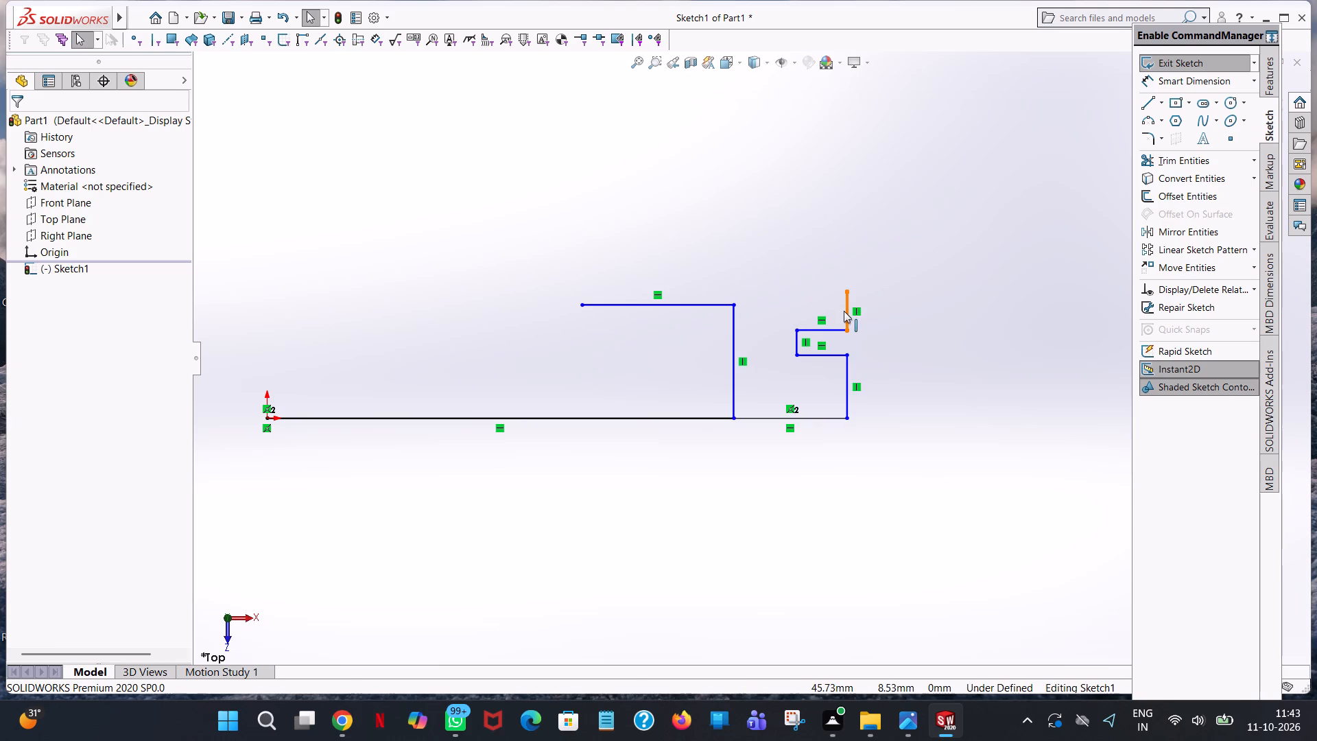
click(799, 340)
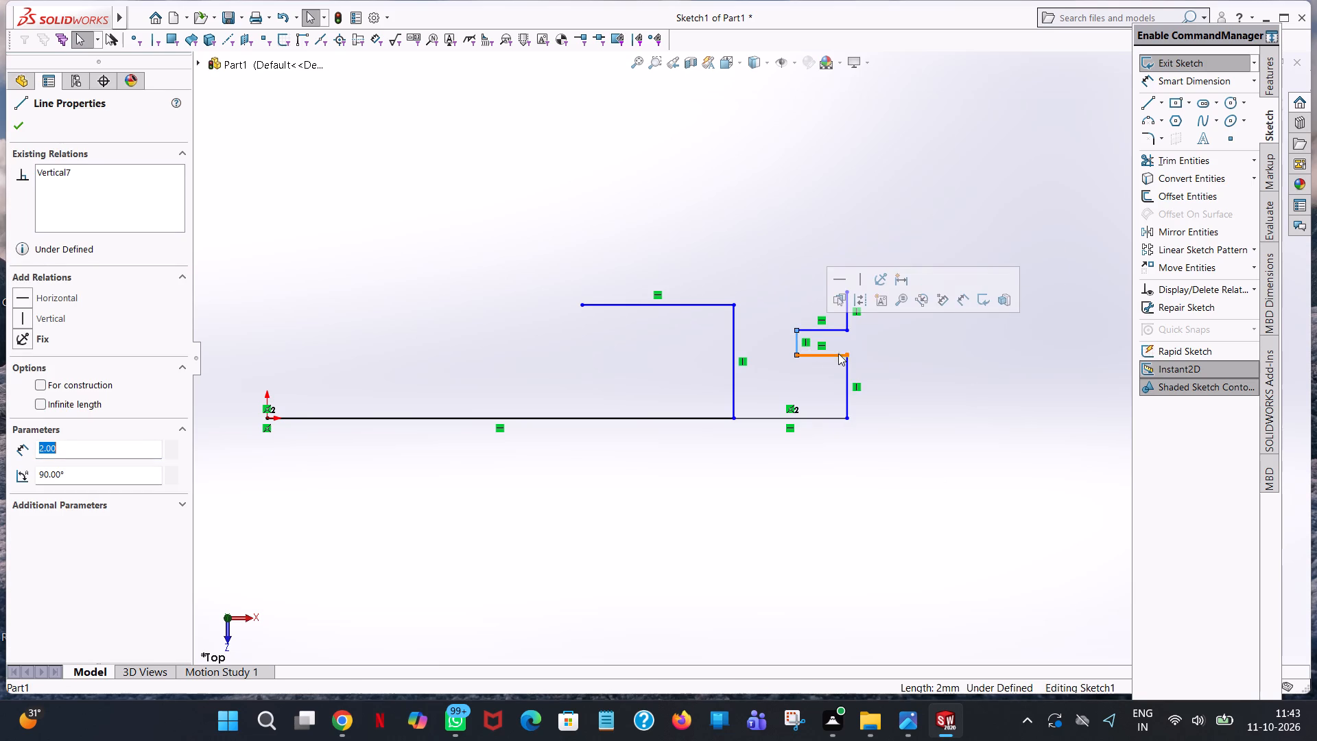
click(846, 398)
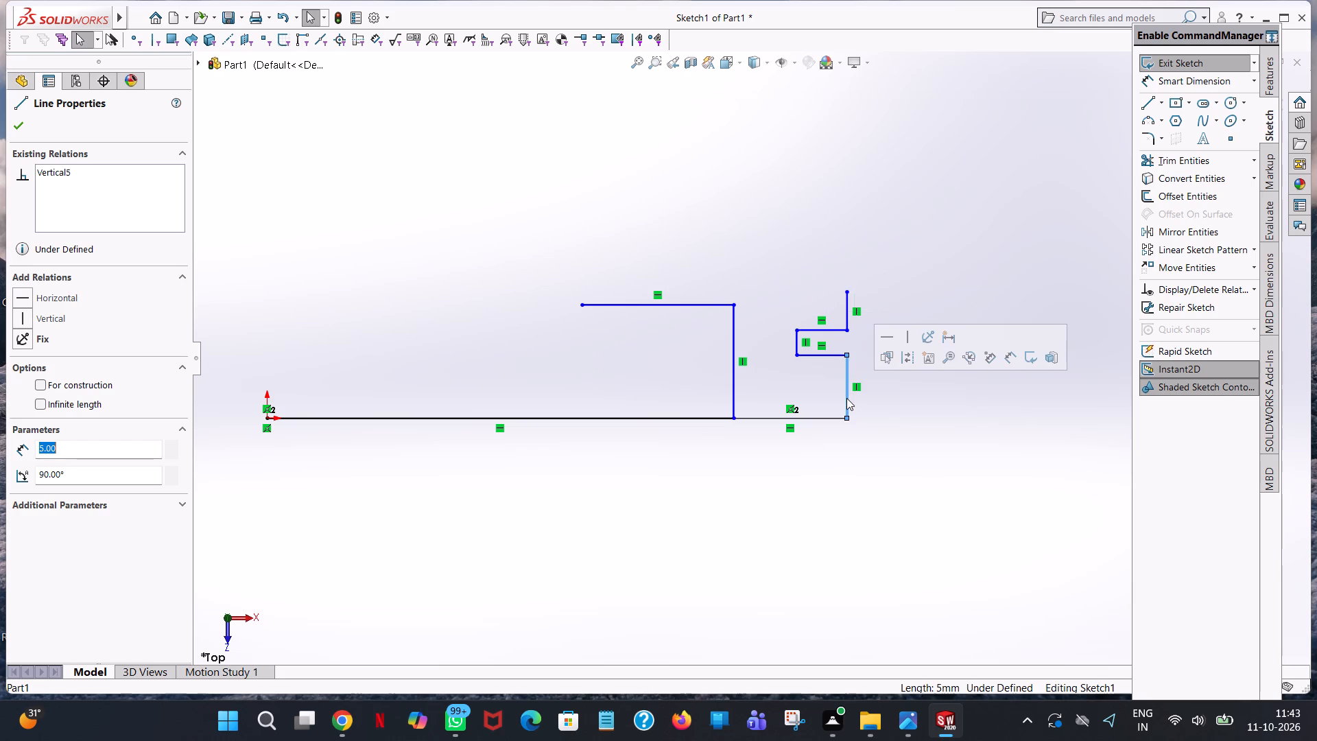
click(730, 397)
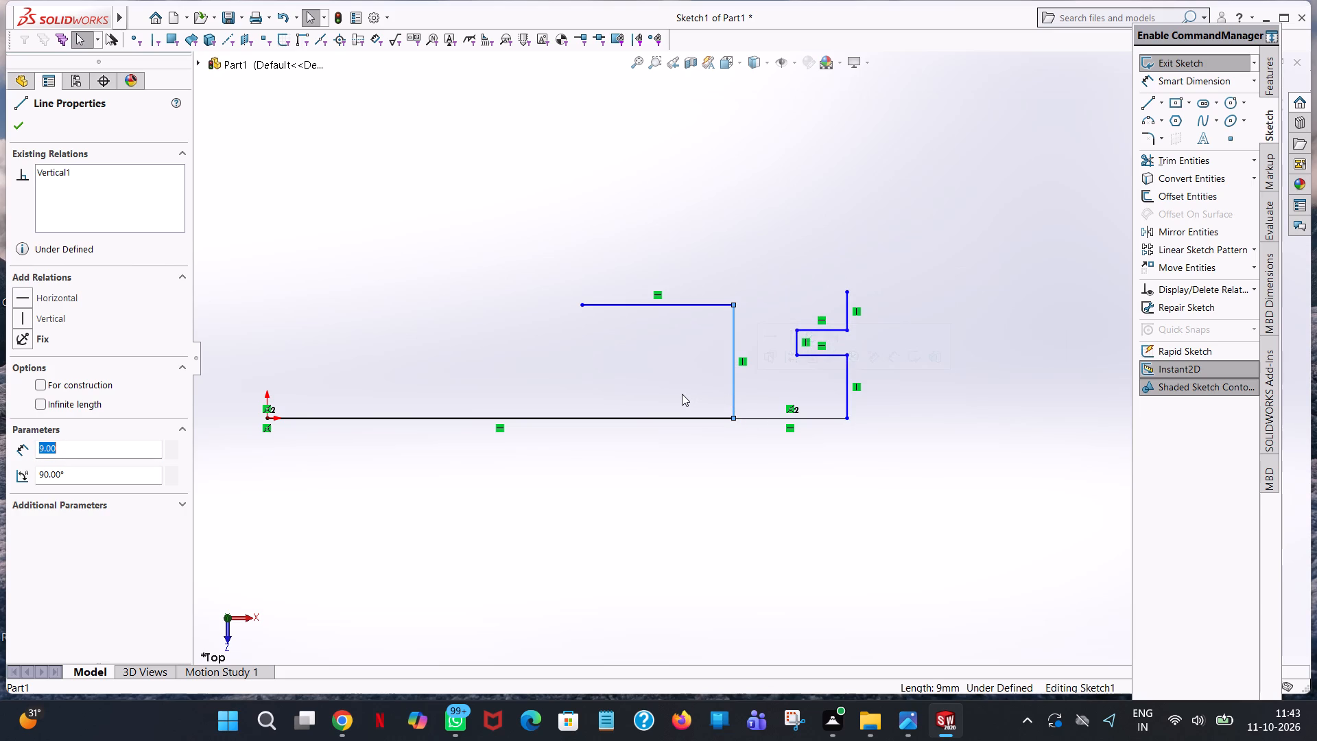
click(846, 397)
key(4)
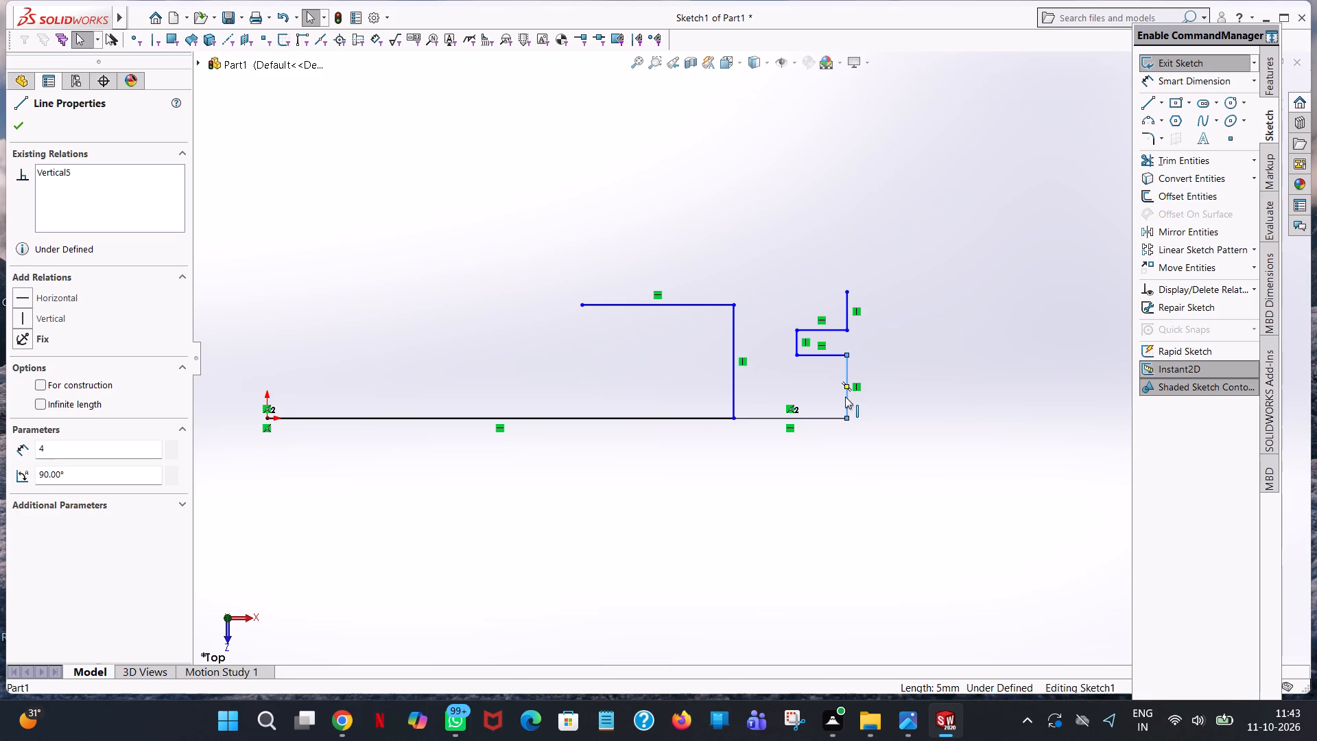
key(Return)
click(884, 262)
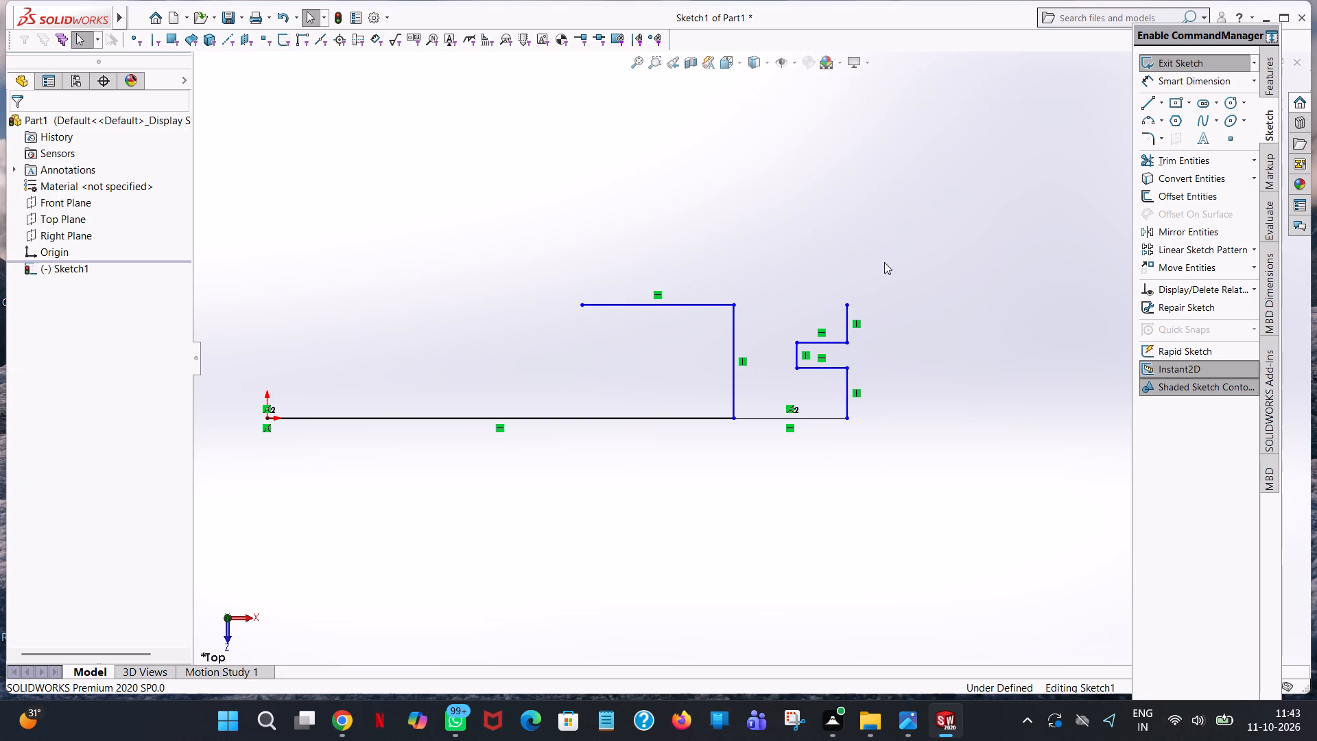
Set the length of the vertical line below the notch to 5 mm.
click(847, 323)
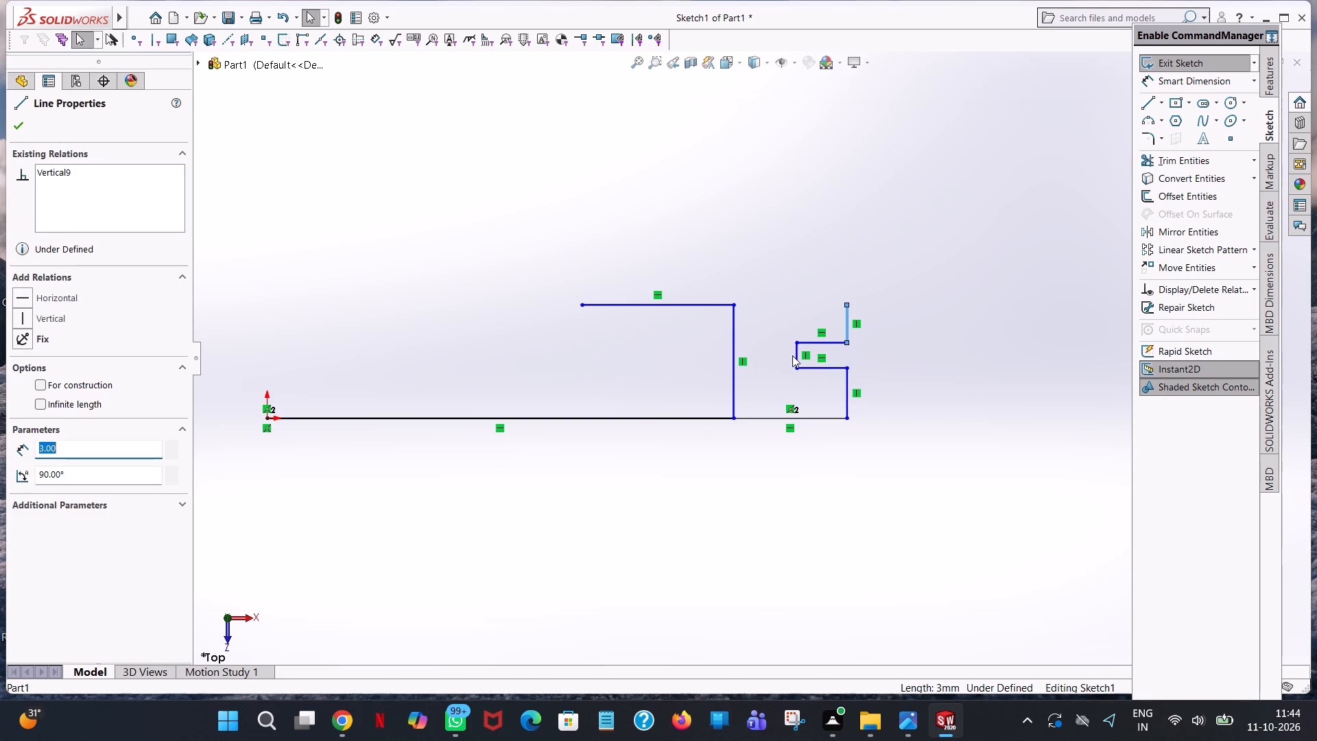
click(798, 359)
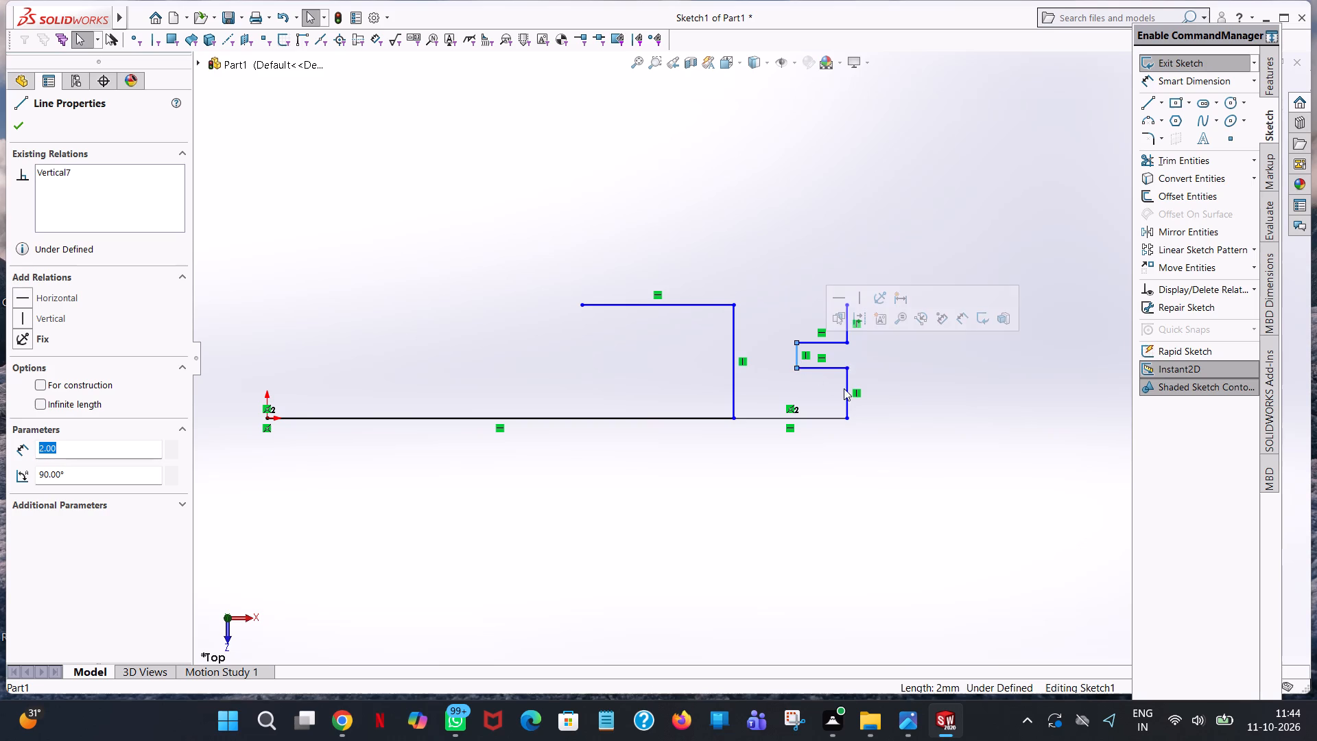
click(844, 398)
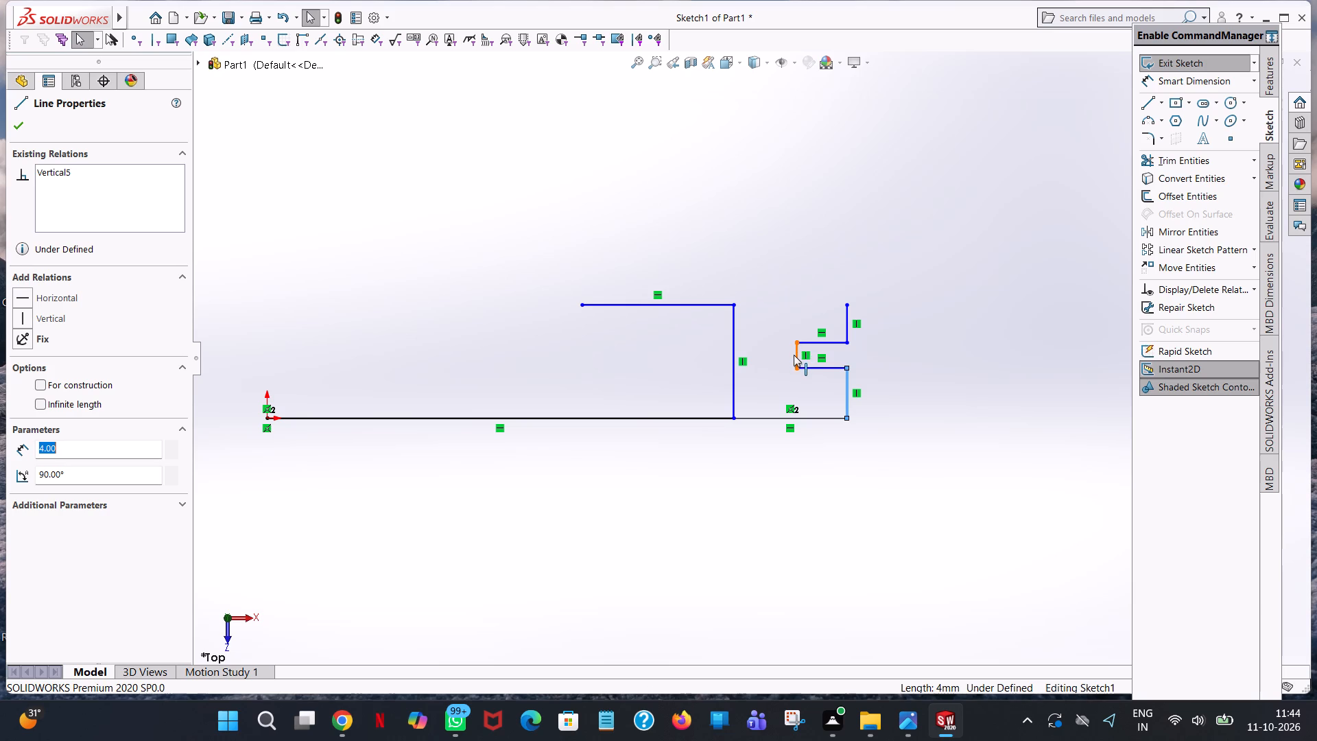
click(794, 355)
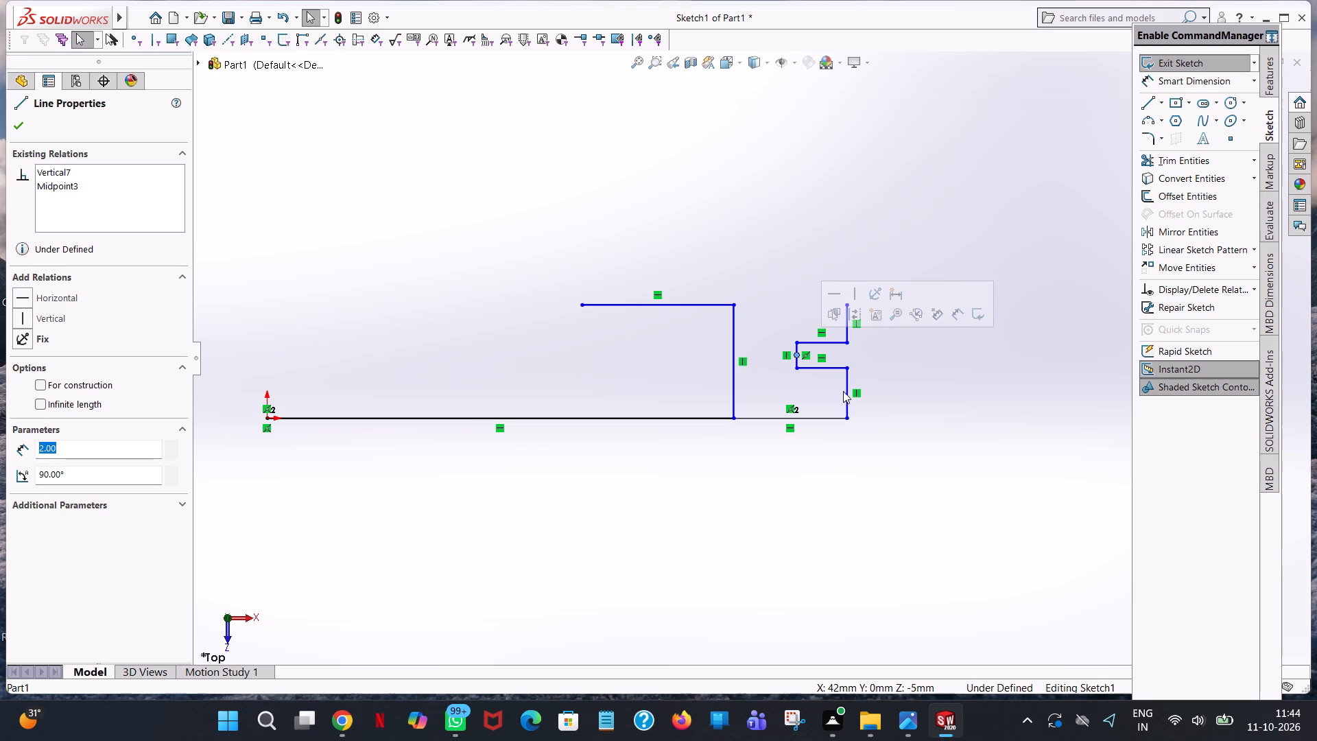
click(846, 392)
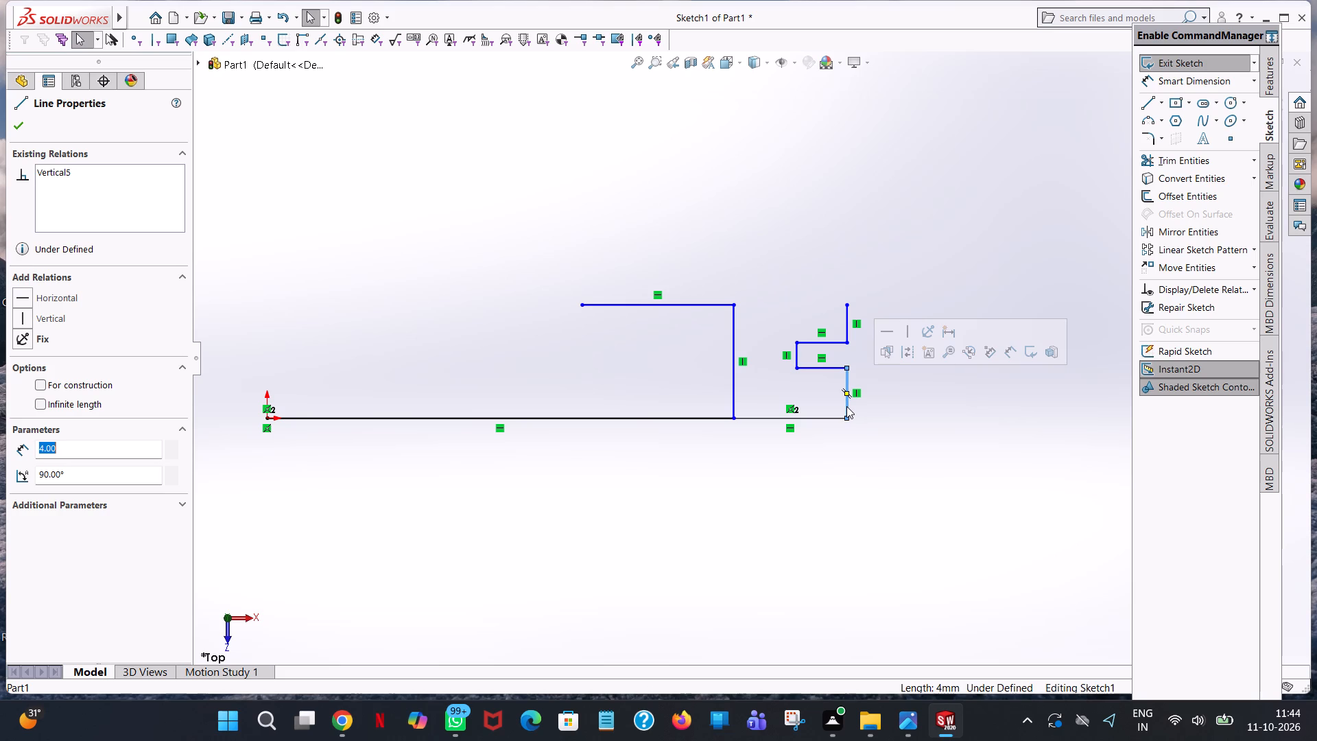
click(846, 406)
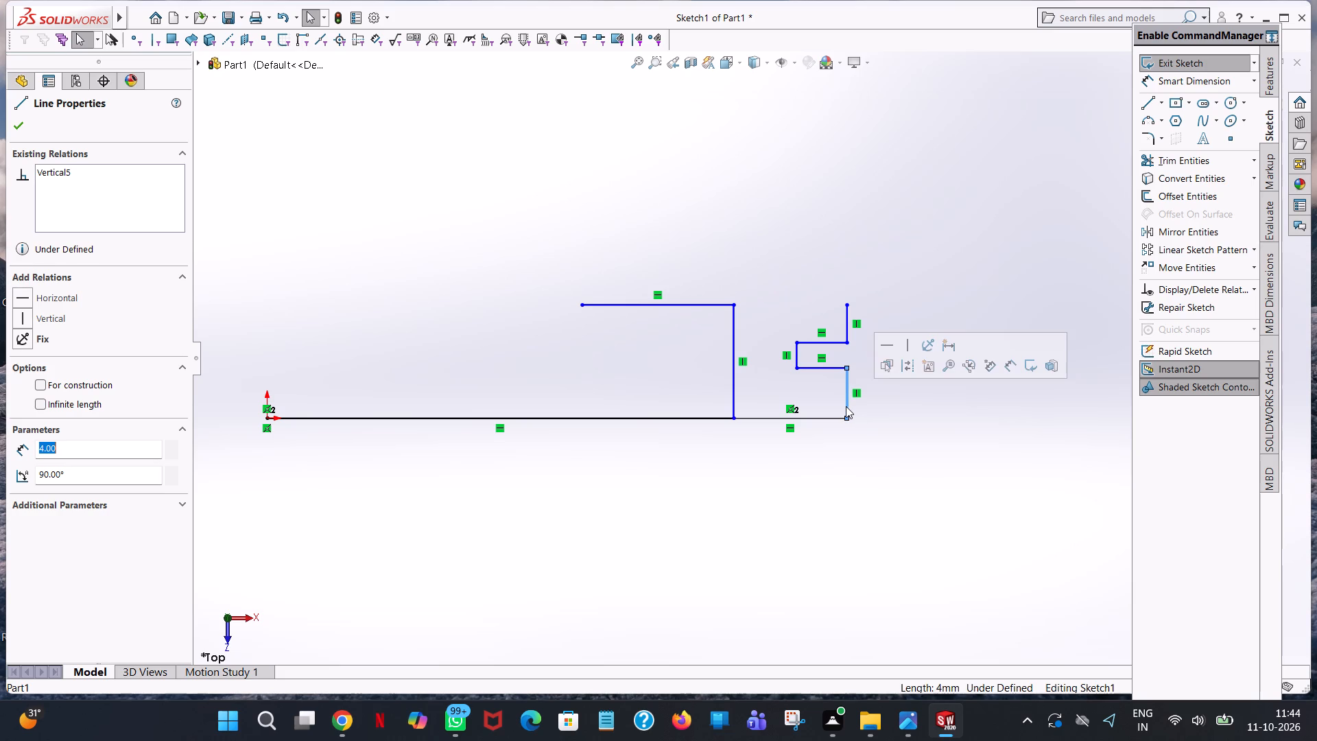
key(5)
key(Return)
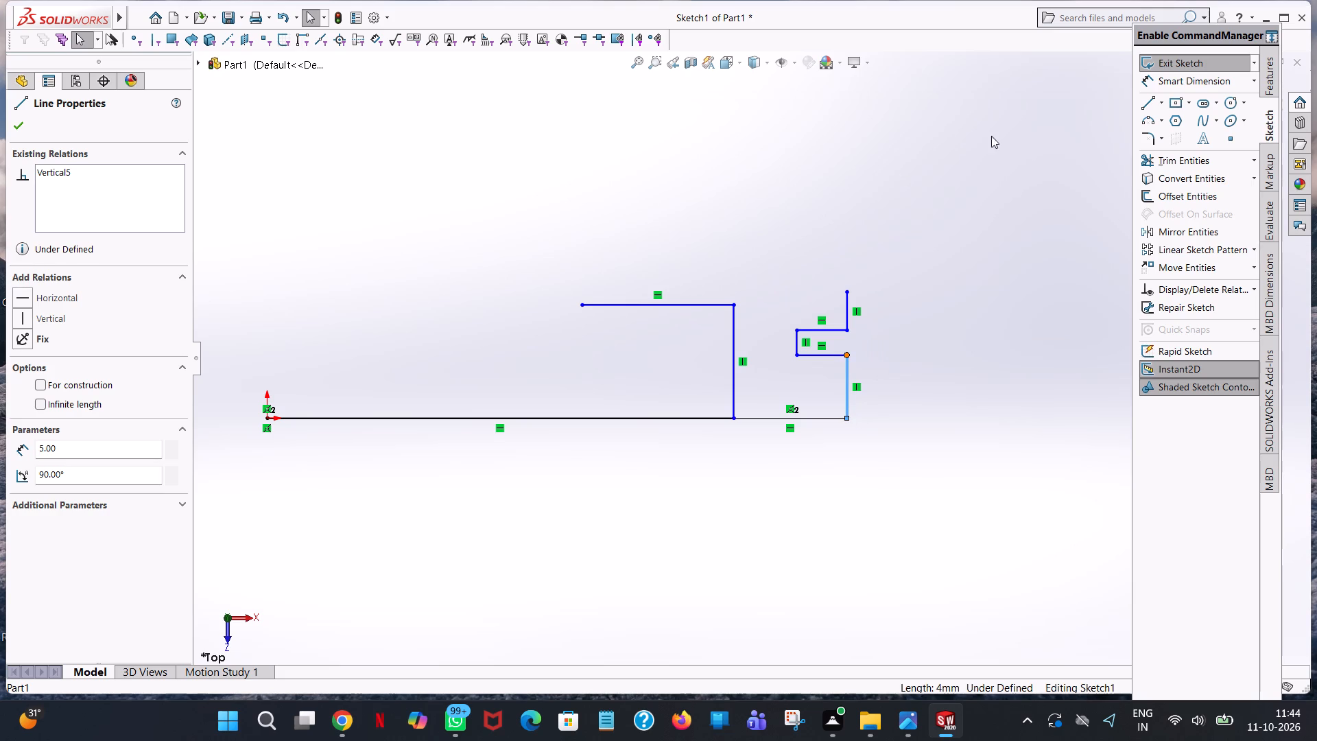
Trim away the 9 mm vertical line between the base line and the 12 mm horizontal line.
click(1171, 153)
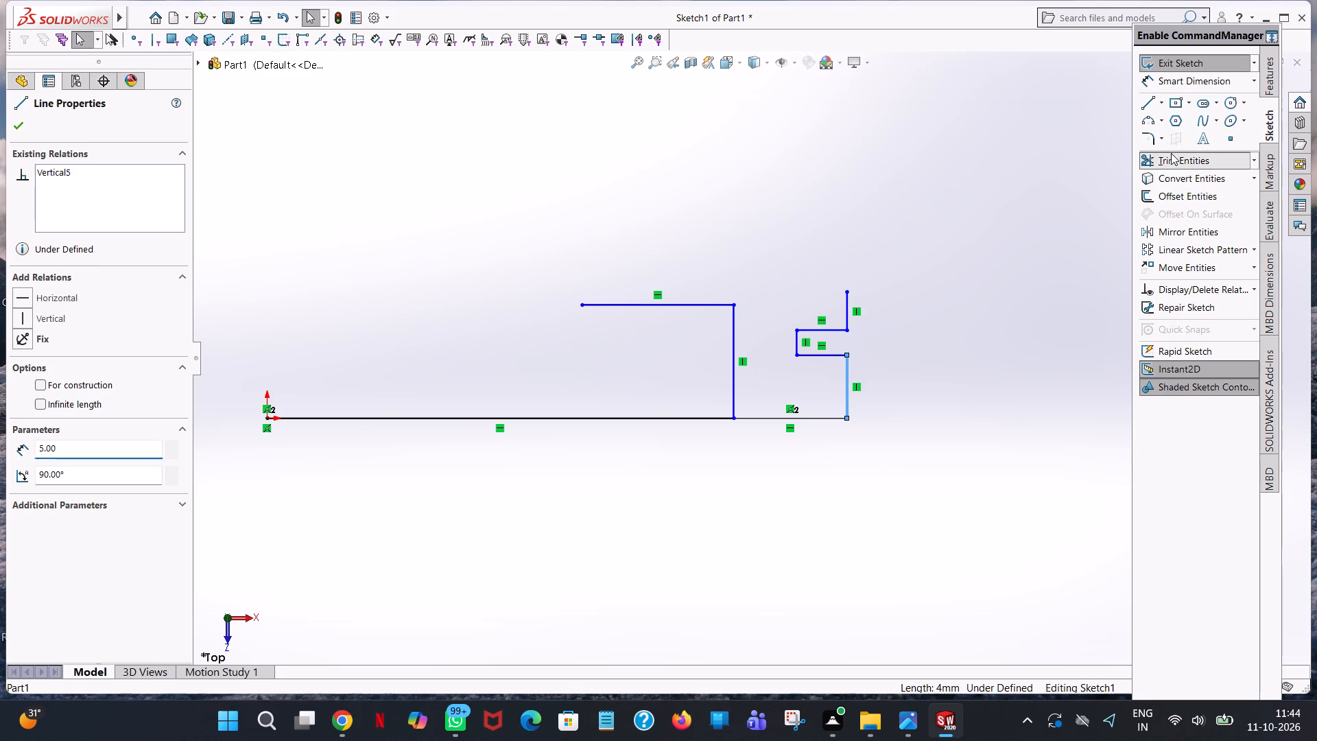
click(735, 354)
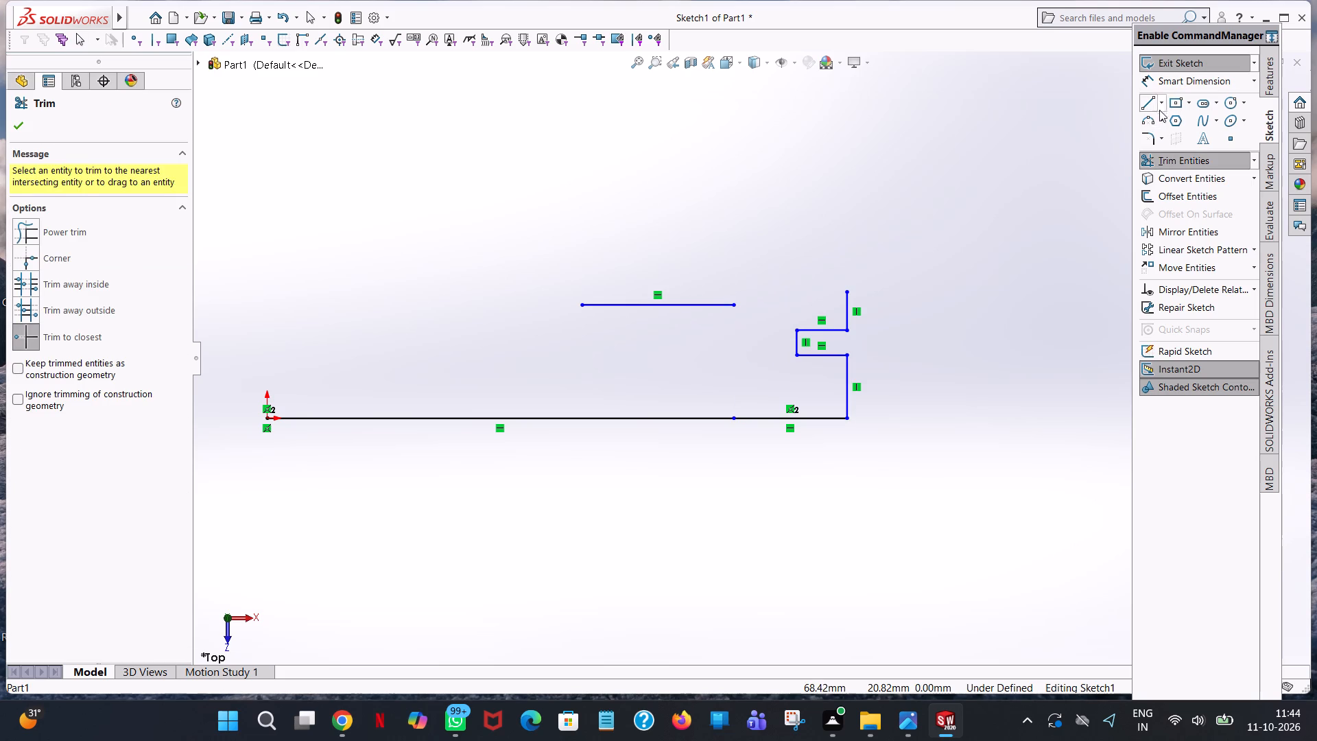
Draw a 10 mm vertical line upward from the base line's point where the 37 mm segment ends.
click(1146, 105)
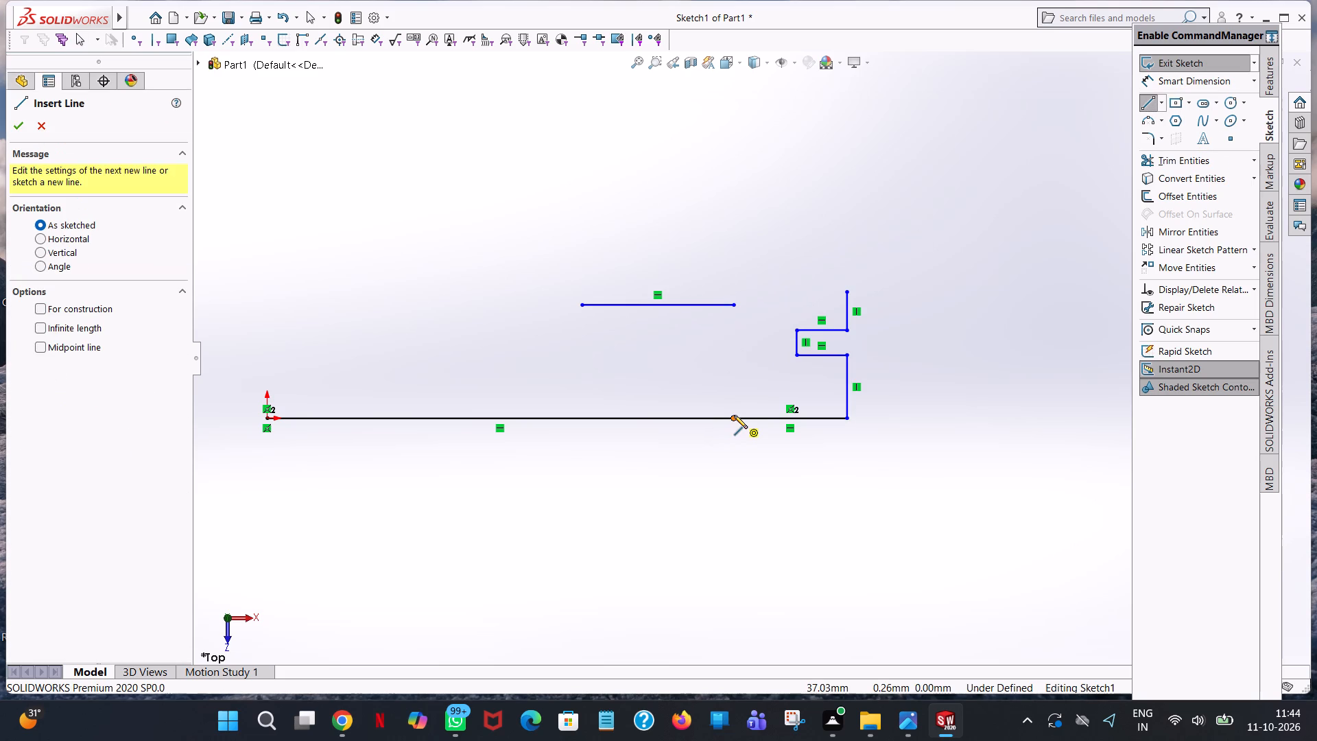
click(733, 421)
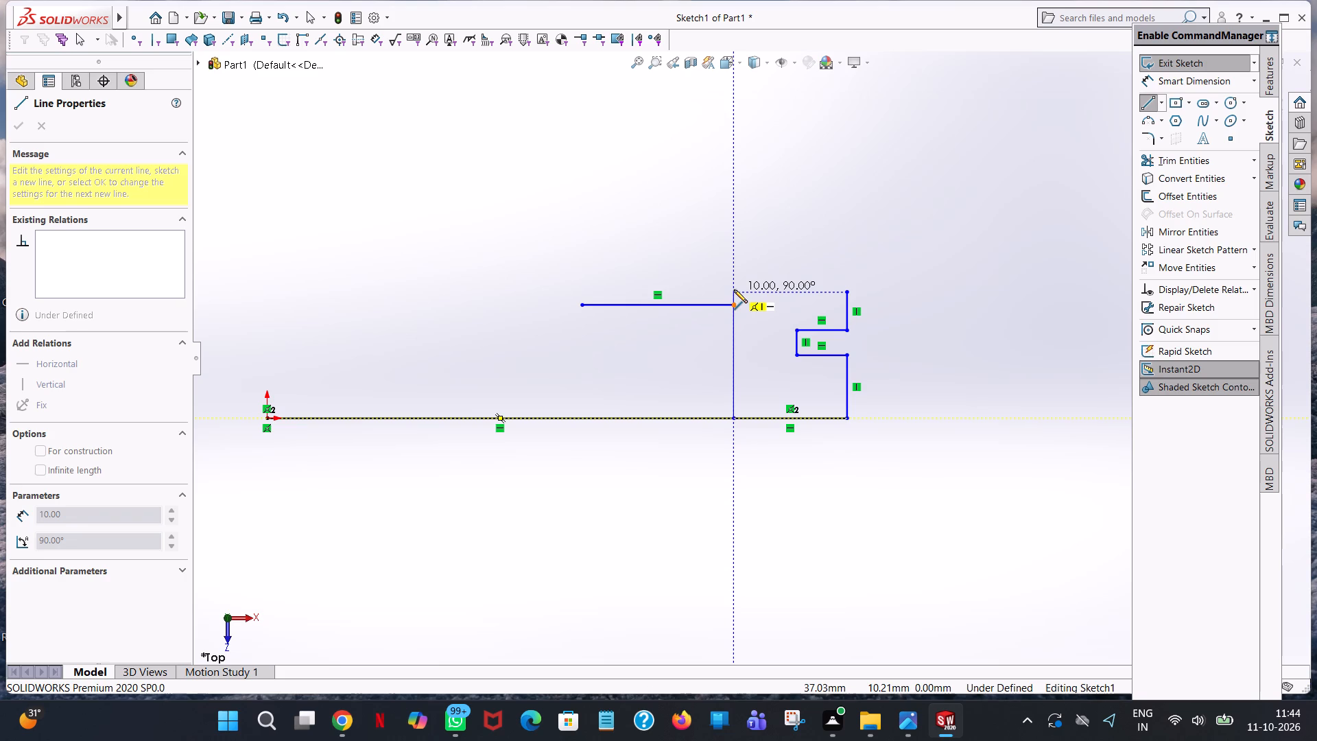
click(734, 290)
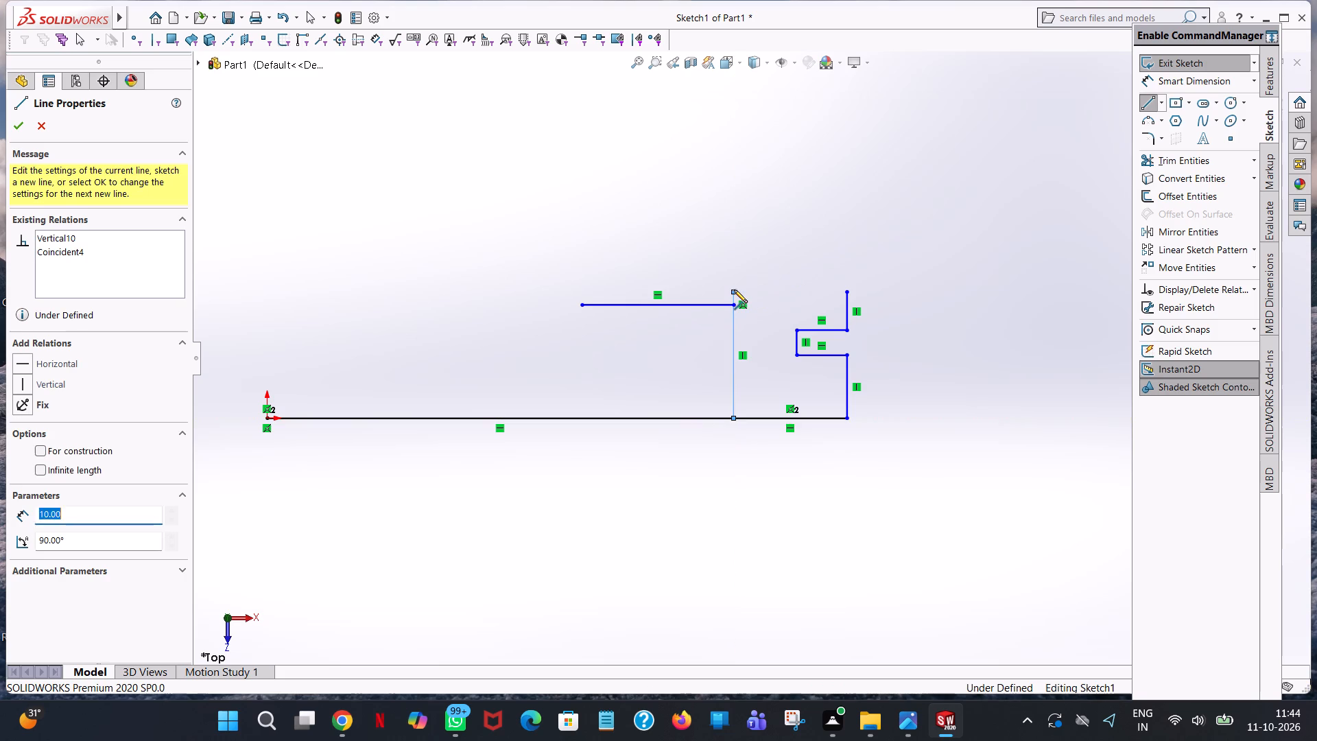
right_click(734, 290)
click(769, 296)
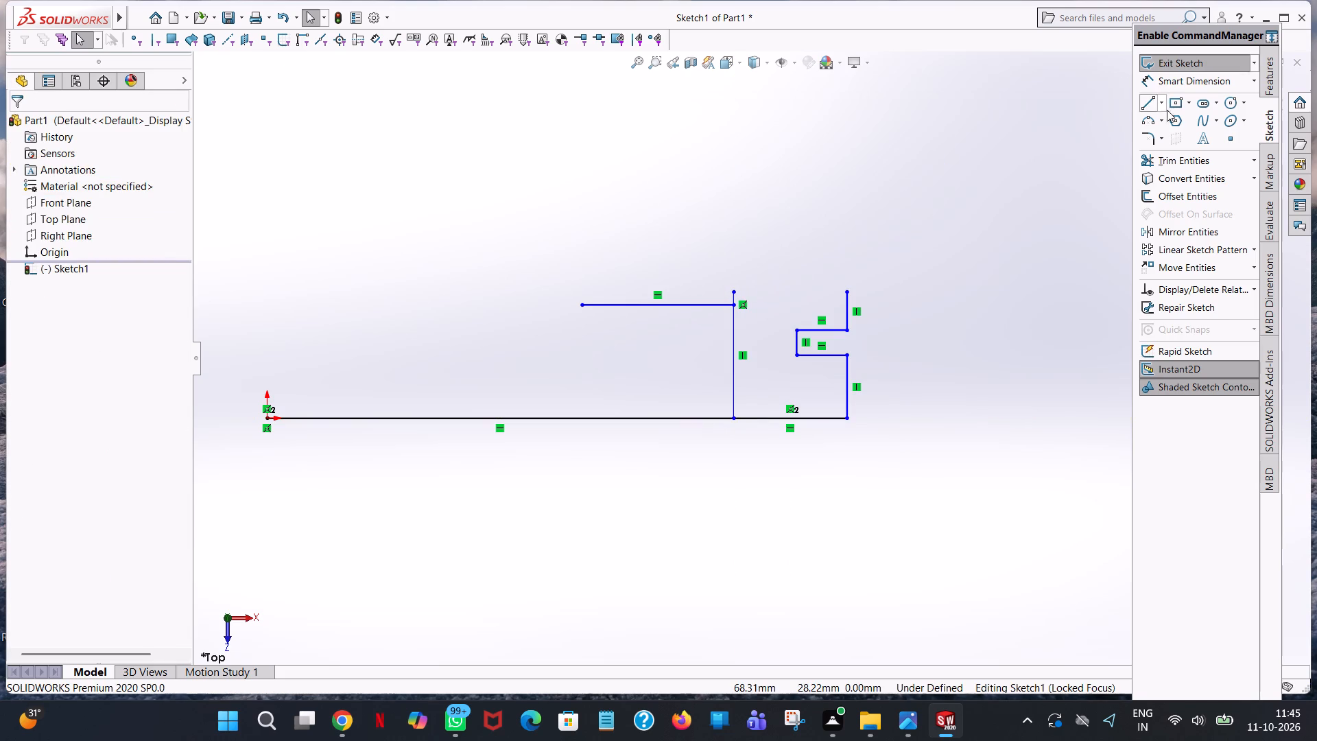
Trim away the 12 mm horizontal line that ends on the new 10 mm vertical line.
click(1185, 158)
click(698, 303)
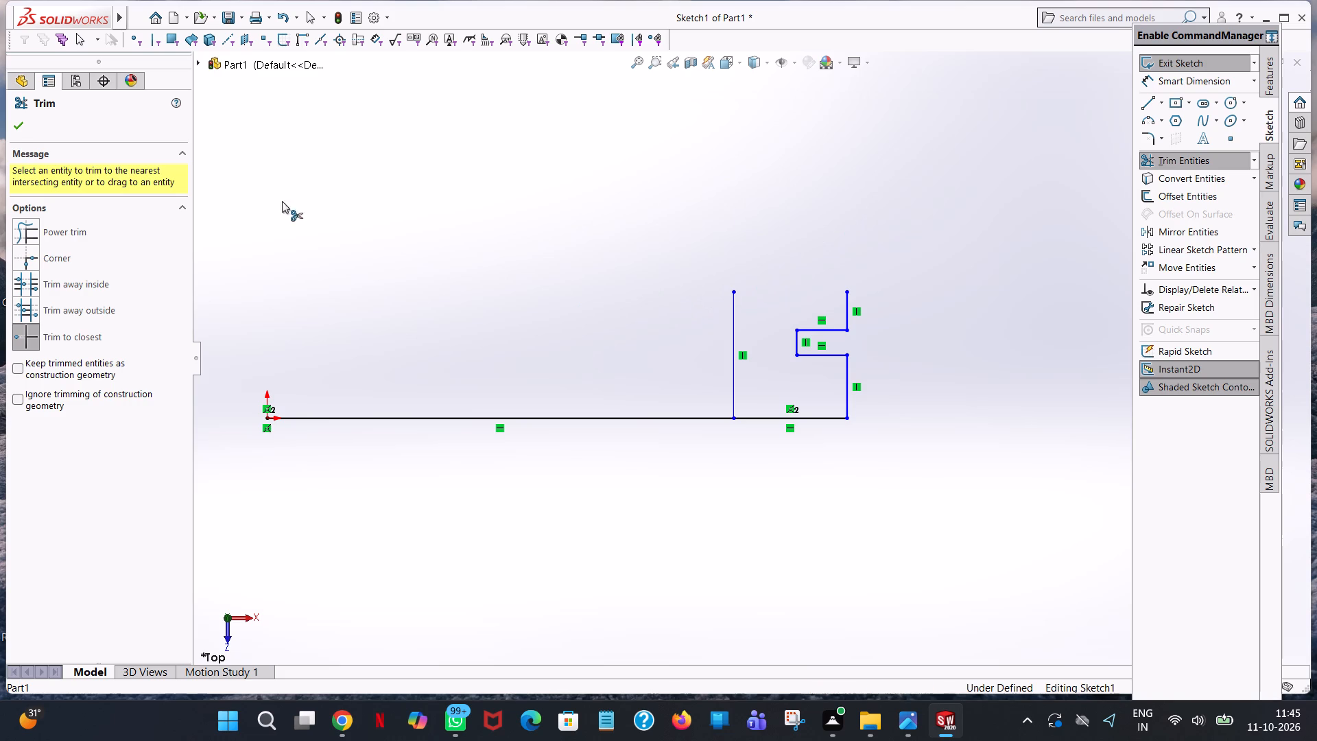
click(15, 134)
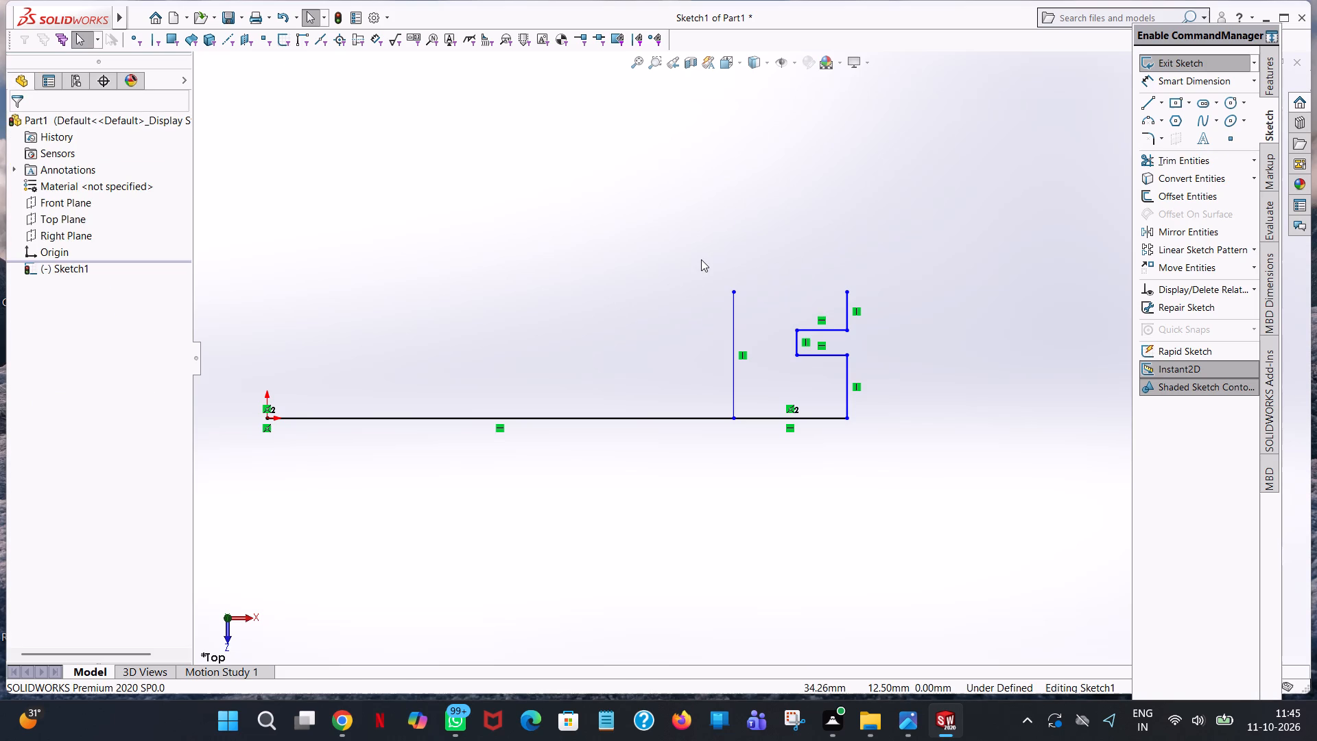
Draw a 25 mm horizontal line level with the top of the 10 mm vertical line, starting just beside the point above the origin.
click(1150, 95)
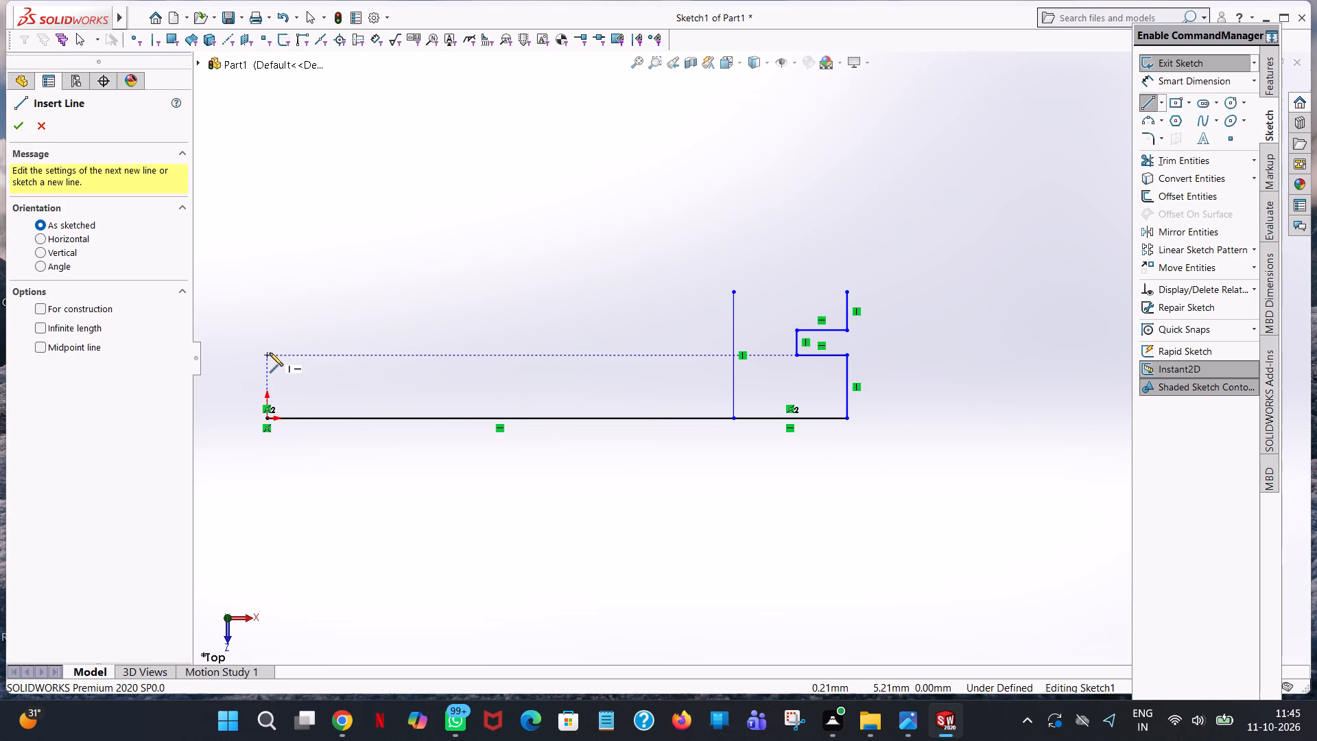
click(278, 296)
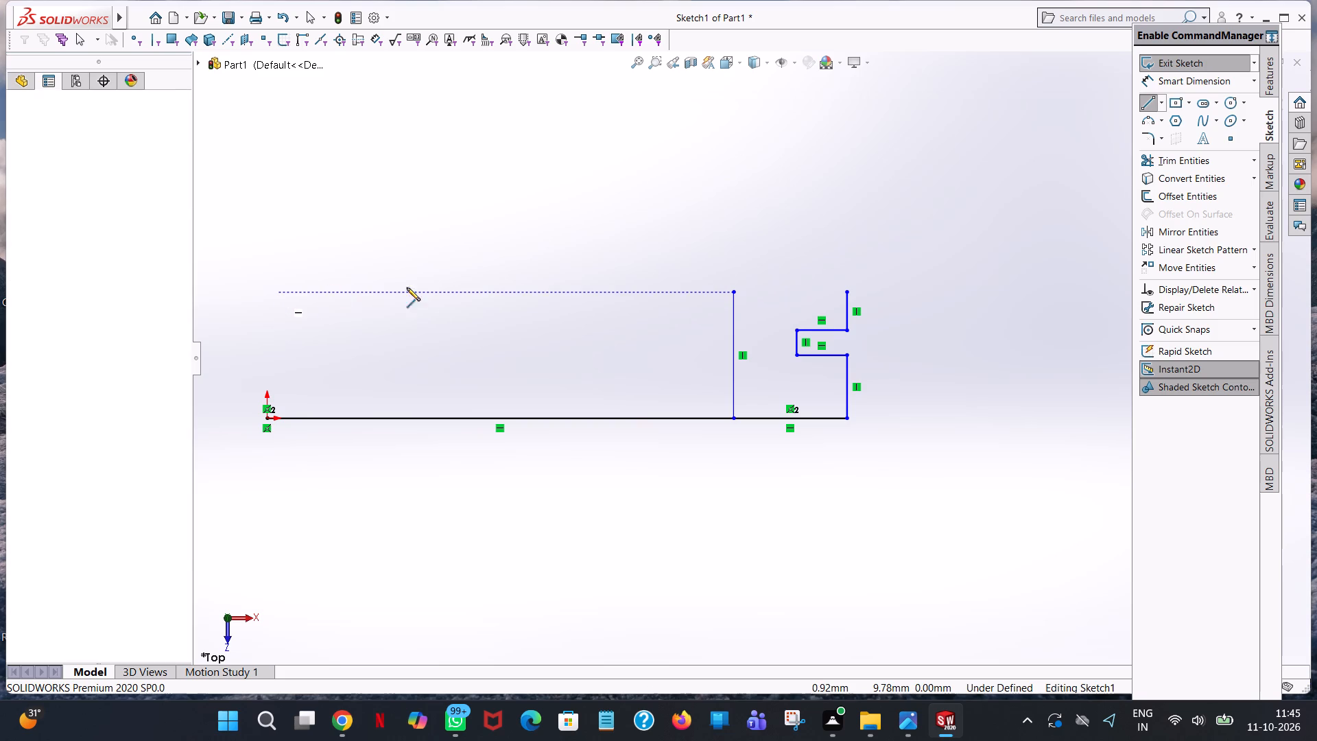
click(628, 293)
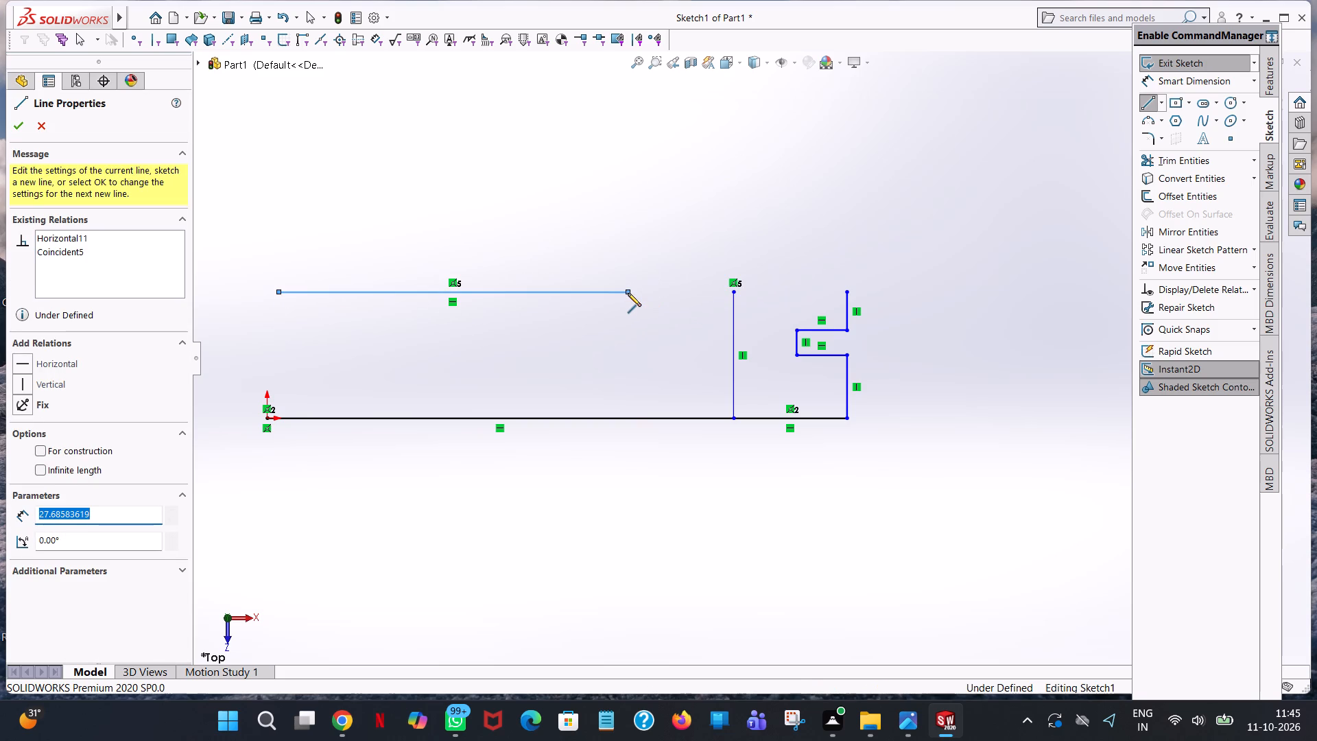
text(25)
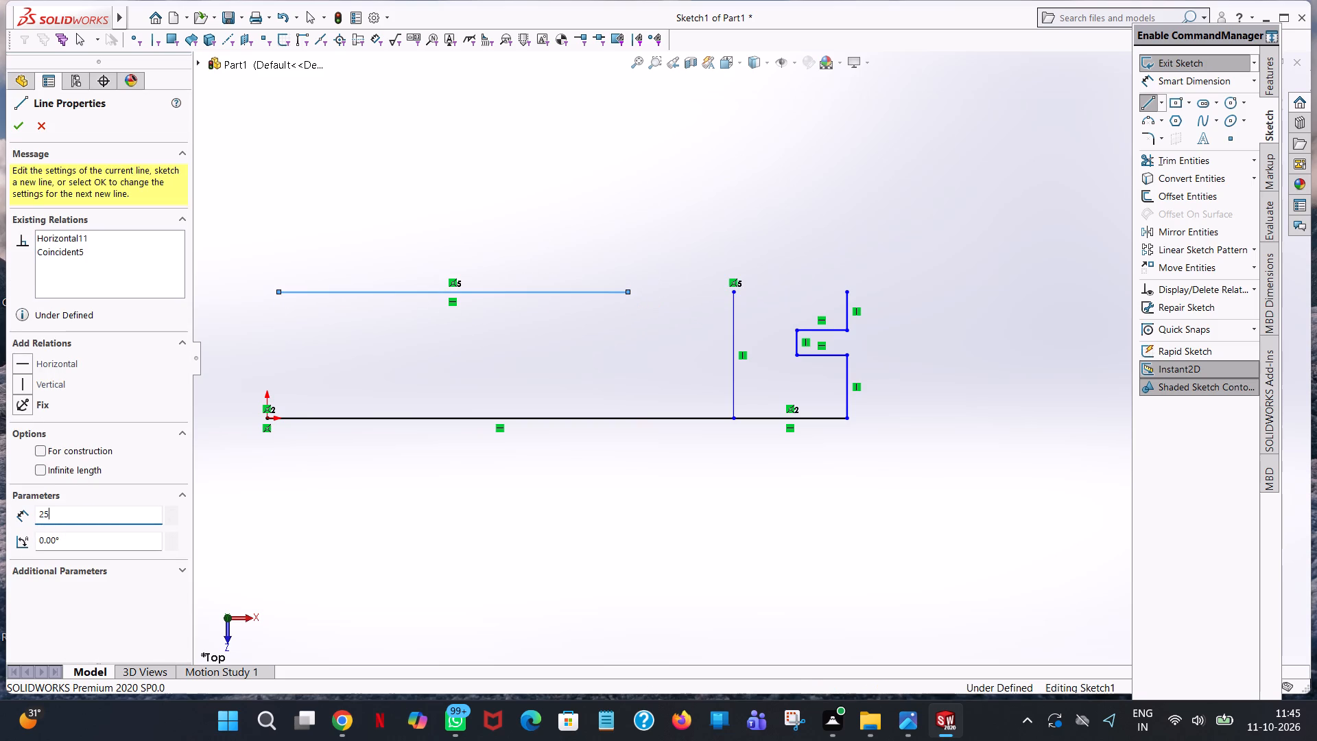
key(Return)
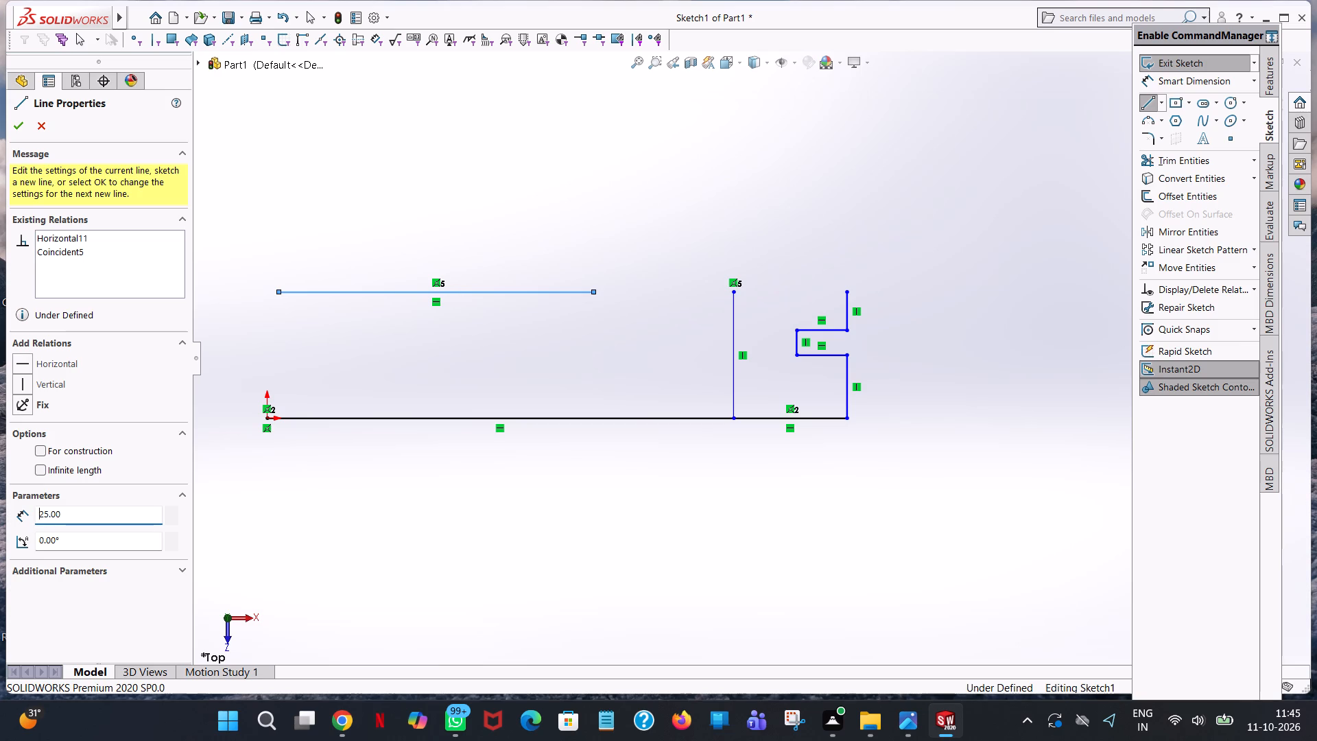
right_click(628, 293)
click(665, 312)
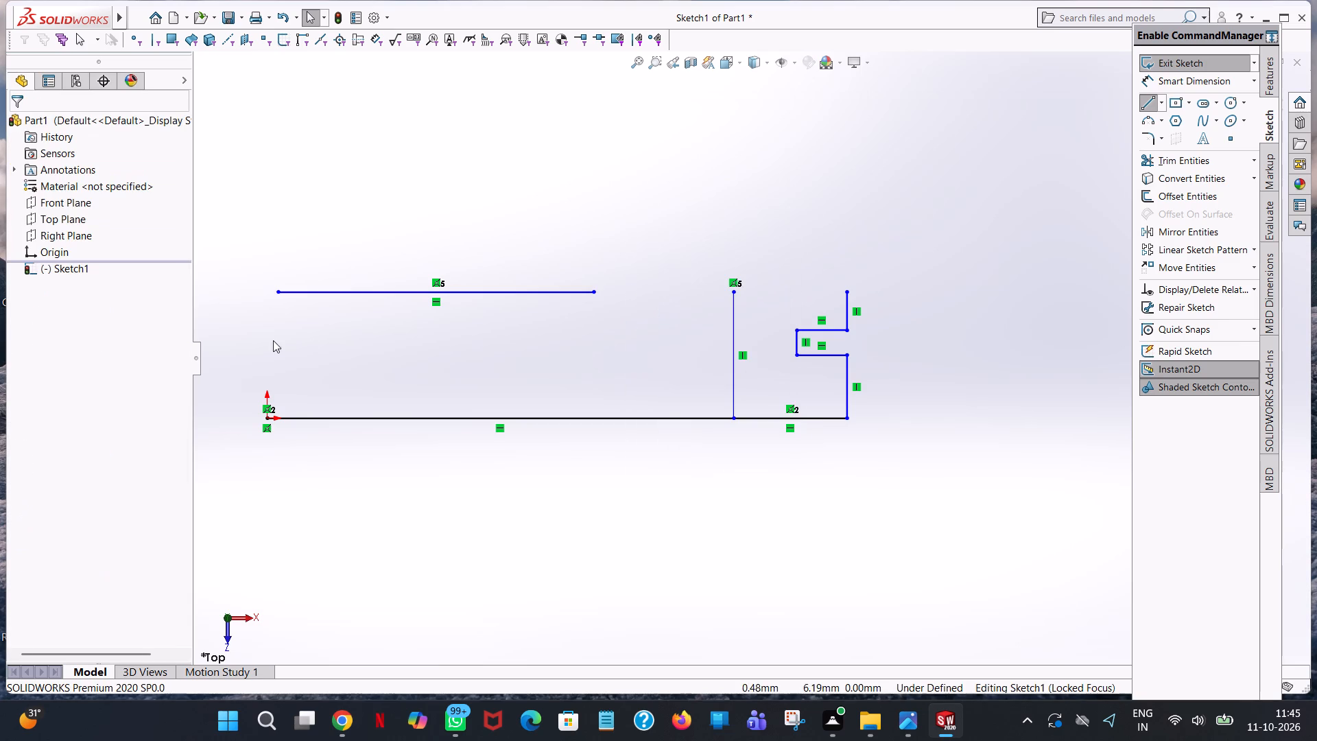
Draw a 10 mm vertical line up from the origin and continue with a 25 mm horizontal line toward the notched end.
click(1146, 92)
click(1144, 98)
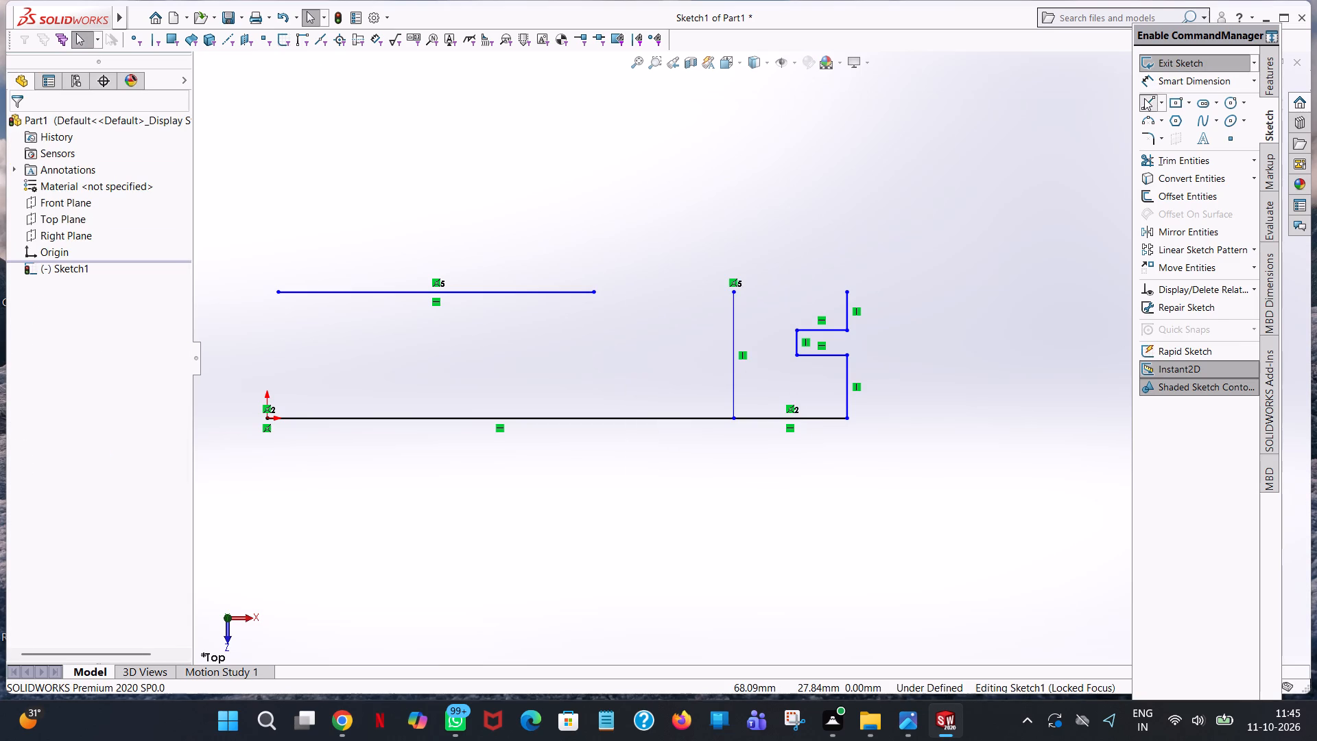
click(267, 417)
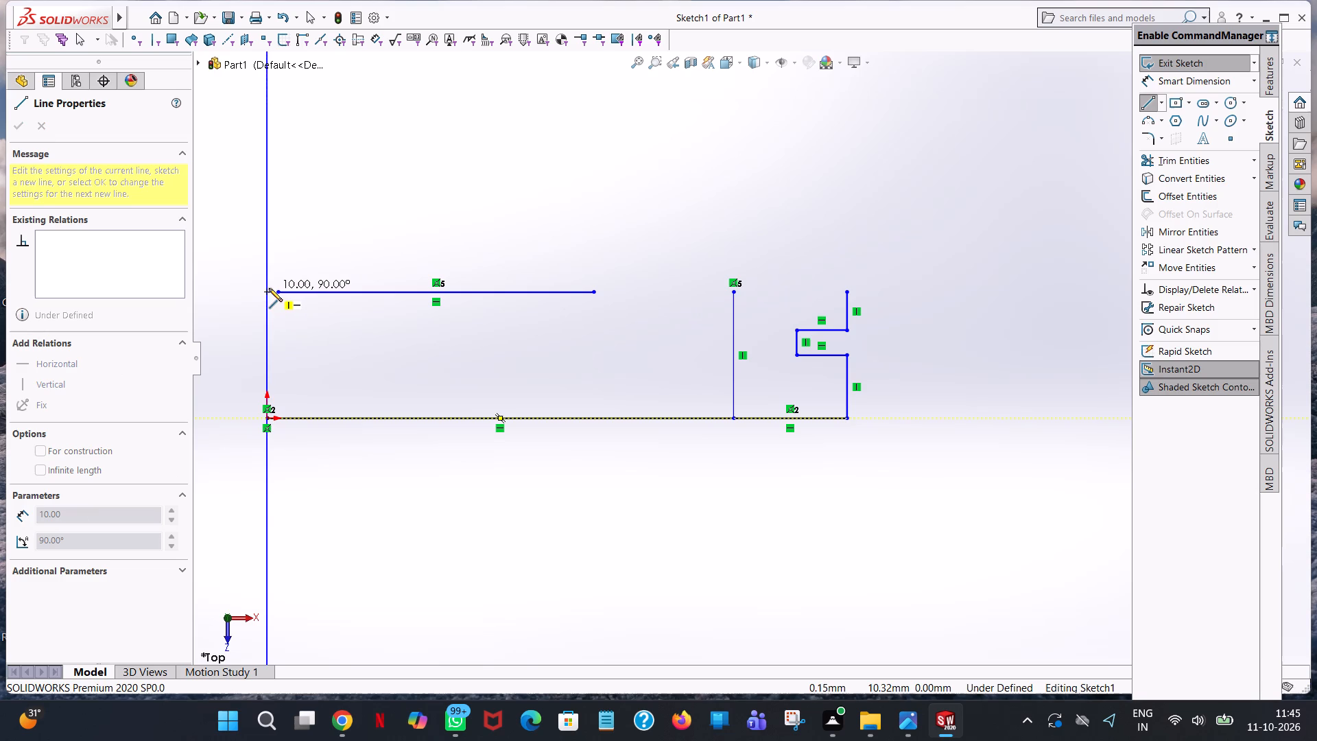
click(267, 292)
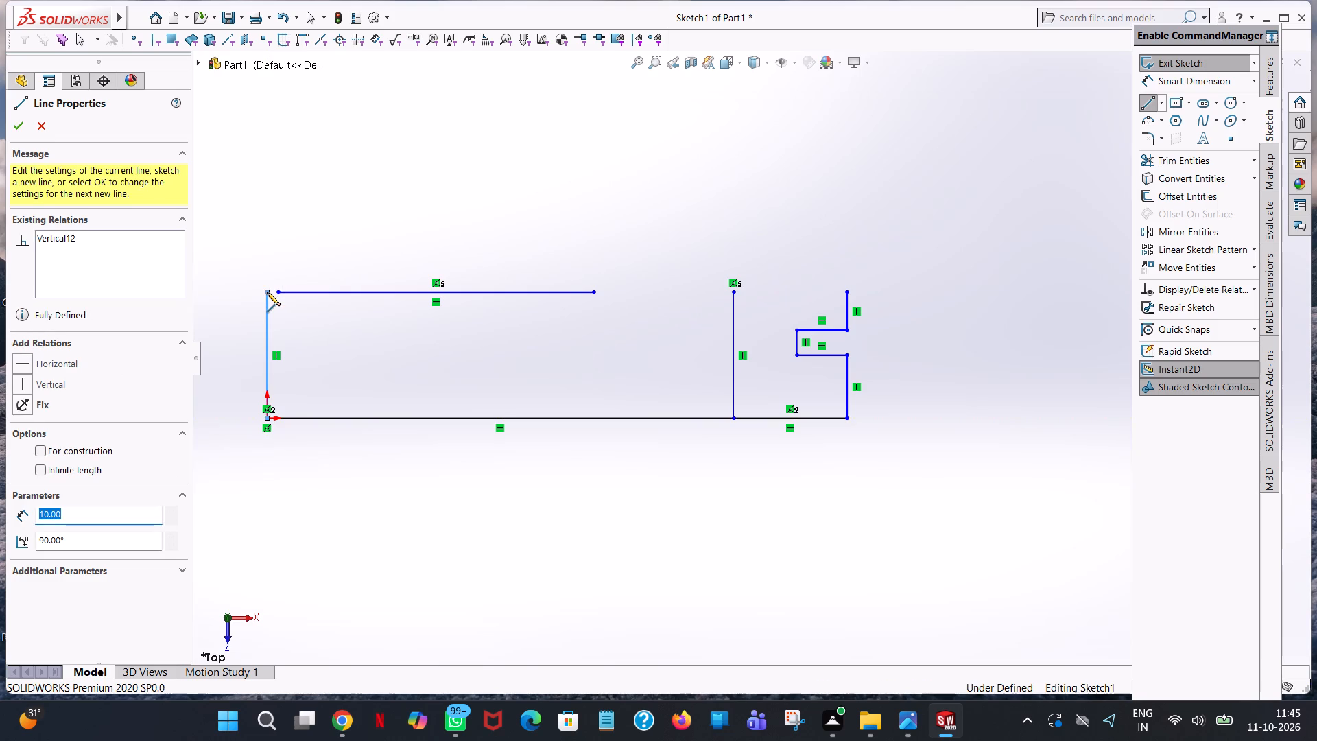
click(582, 291)
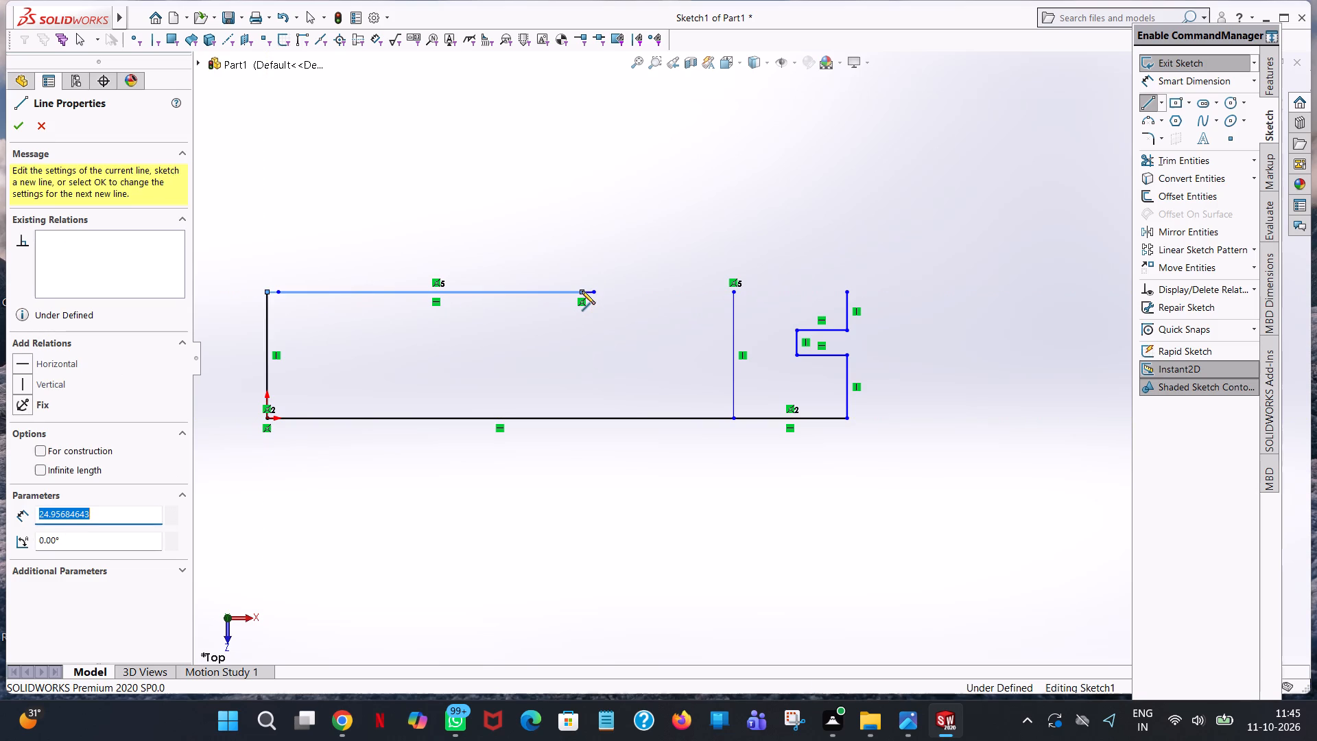
text(25)
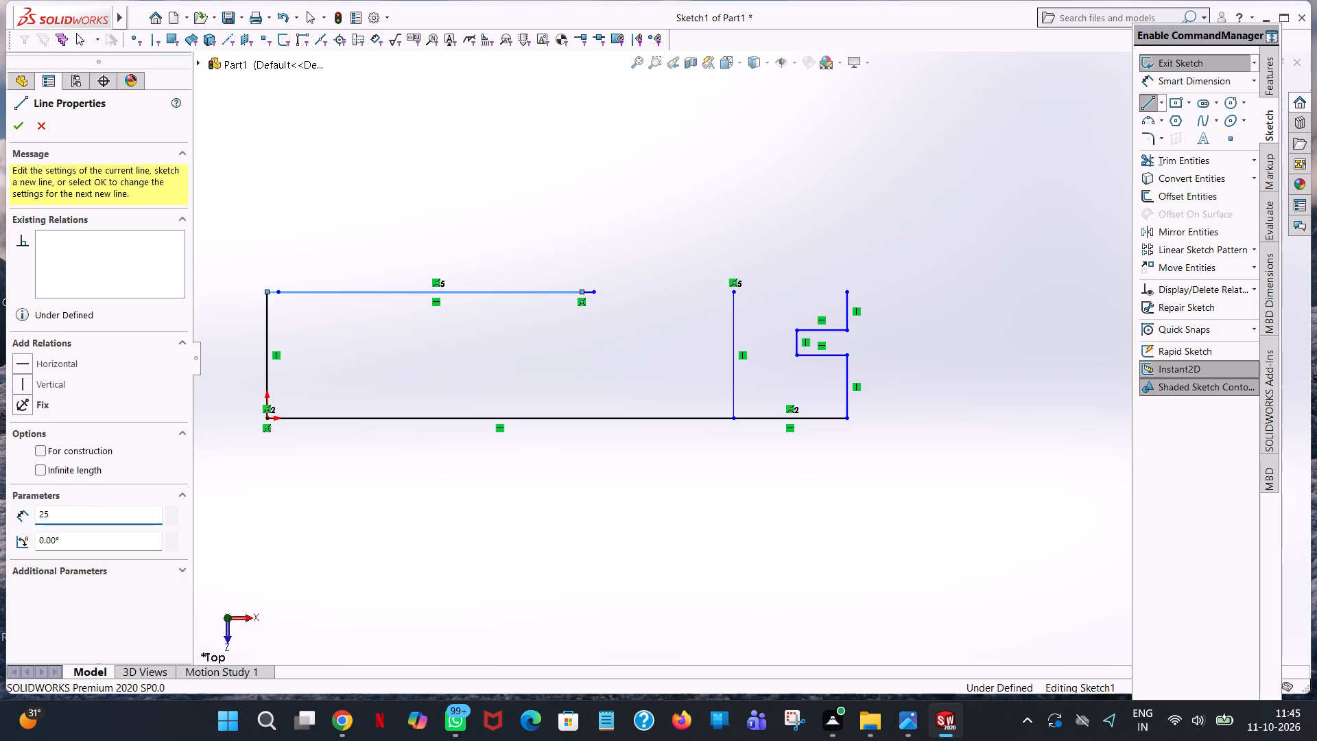
key(Return)
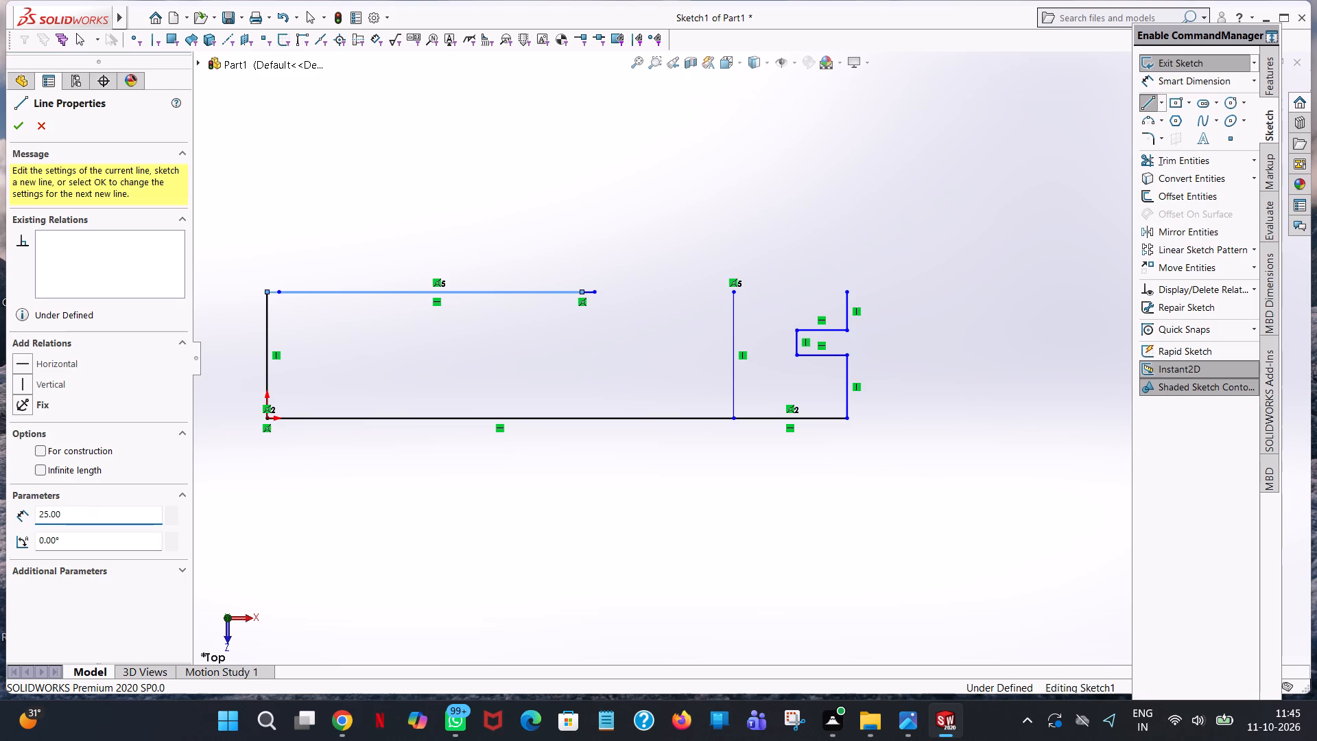
right_click(582, 291)
click(606, 303)
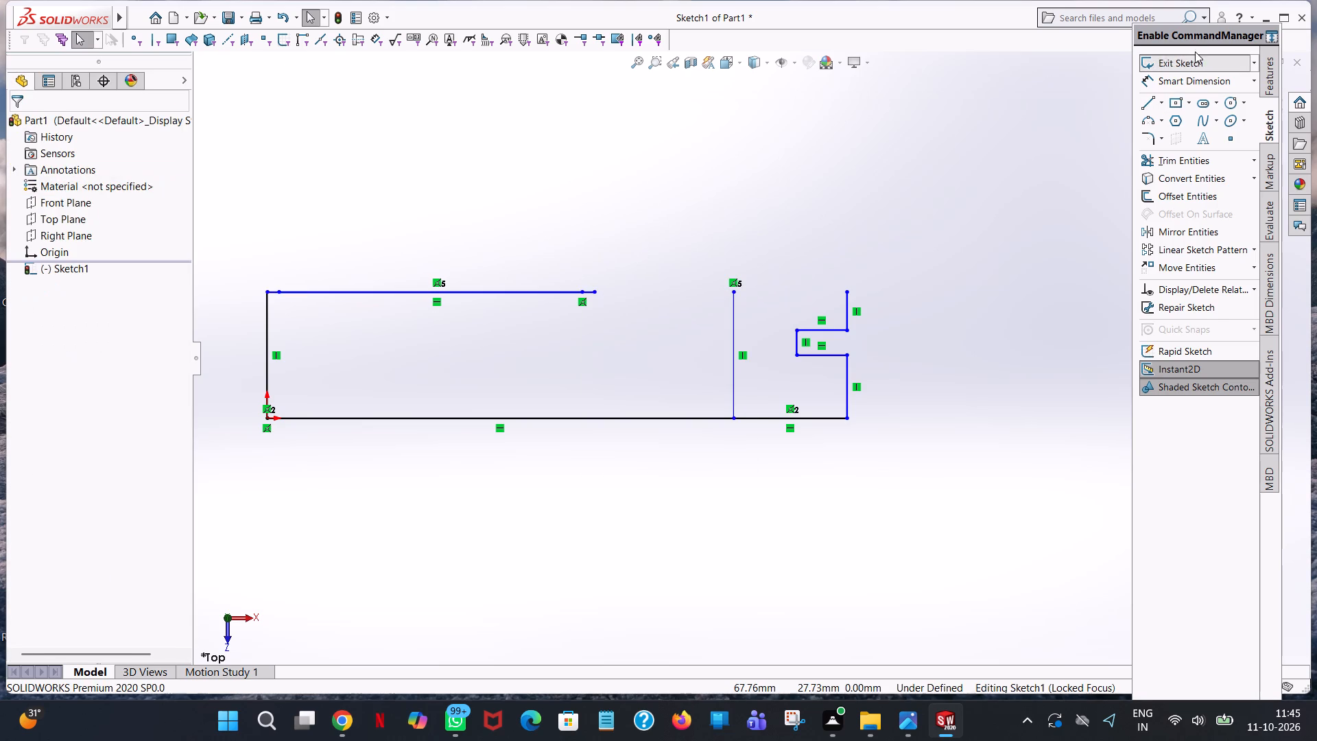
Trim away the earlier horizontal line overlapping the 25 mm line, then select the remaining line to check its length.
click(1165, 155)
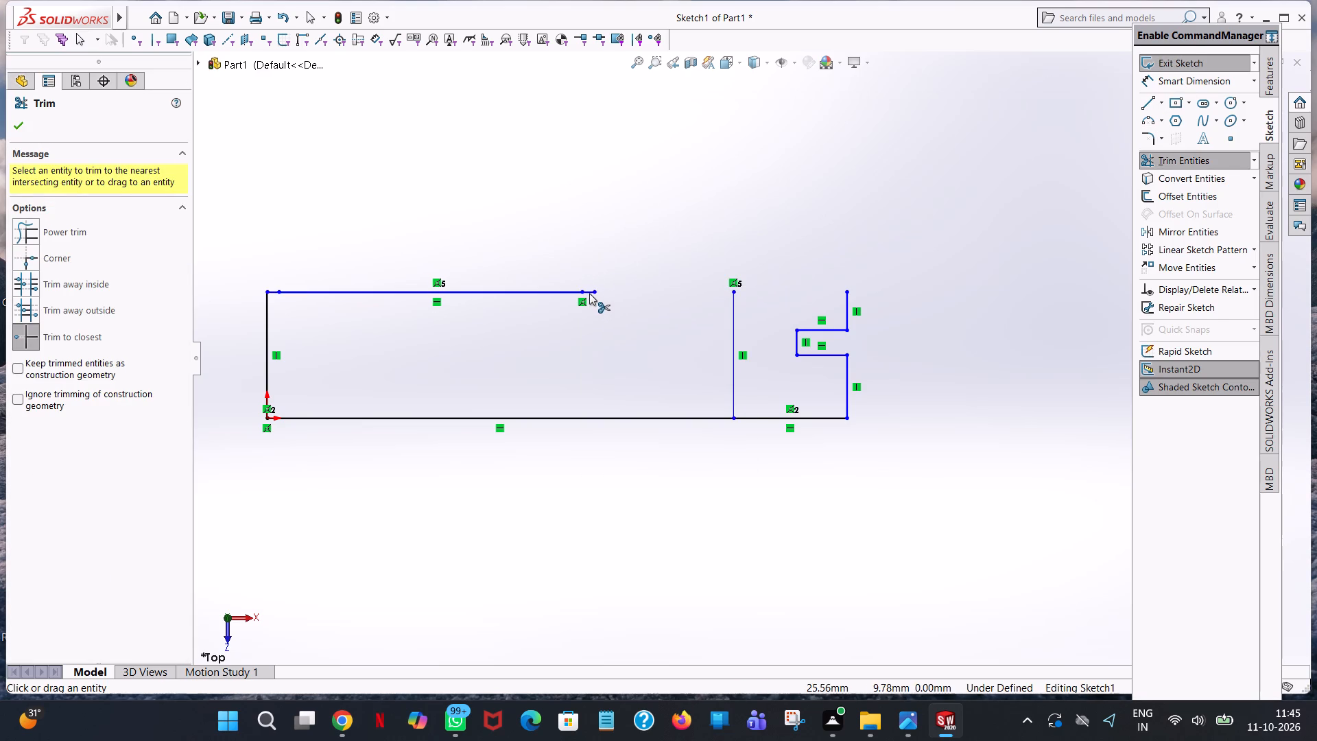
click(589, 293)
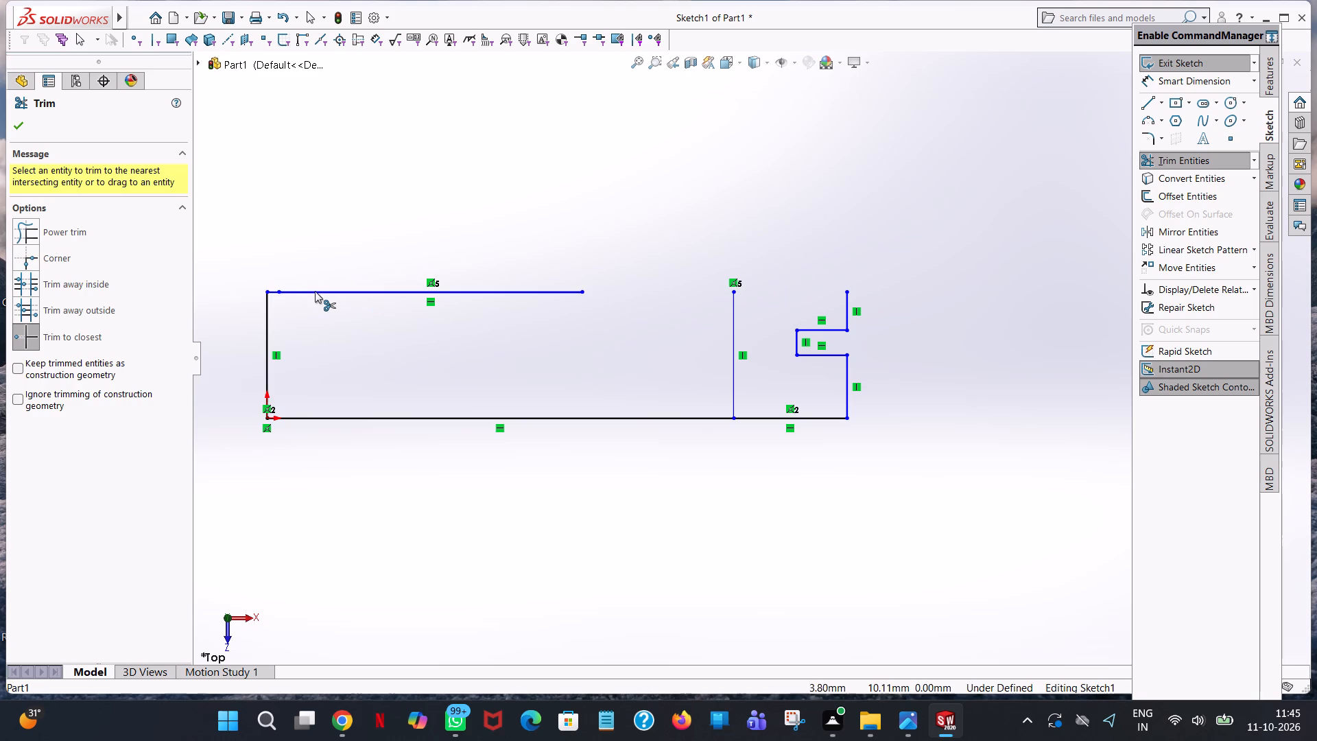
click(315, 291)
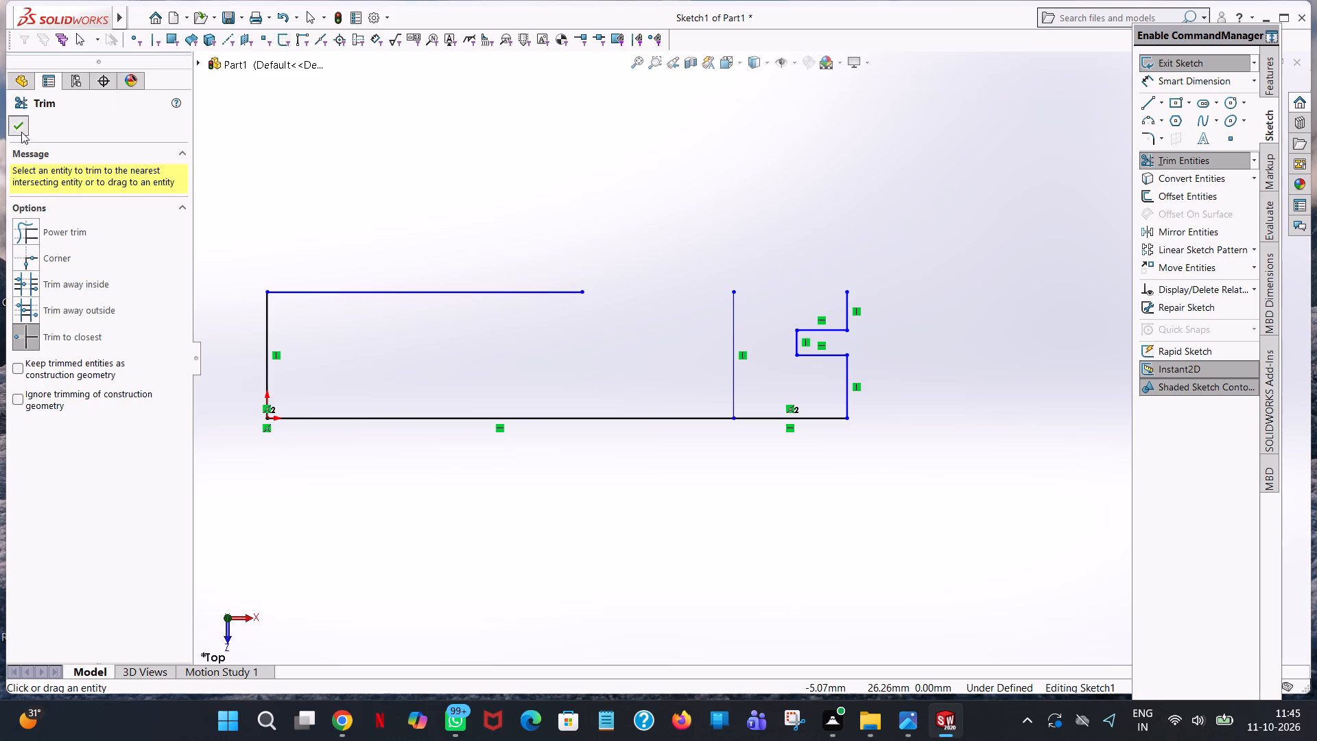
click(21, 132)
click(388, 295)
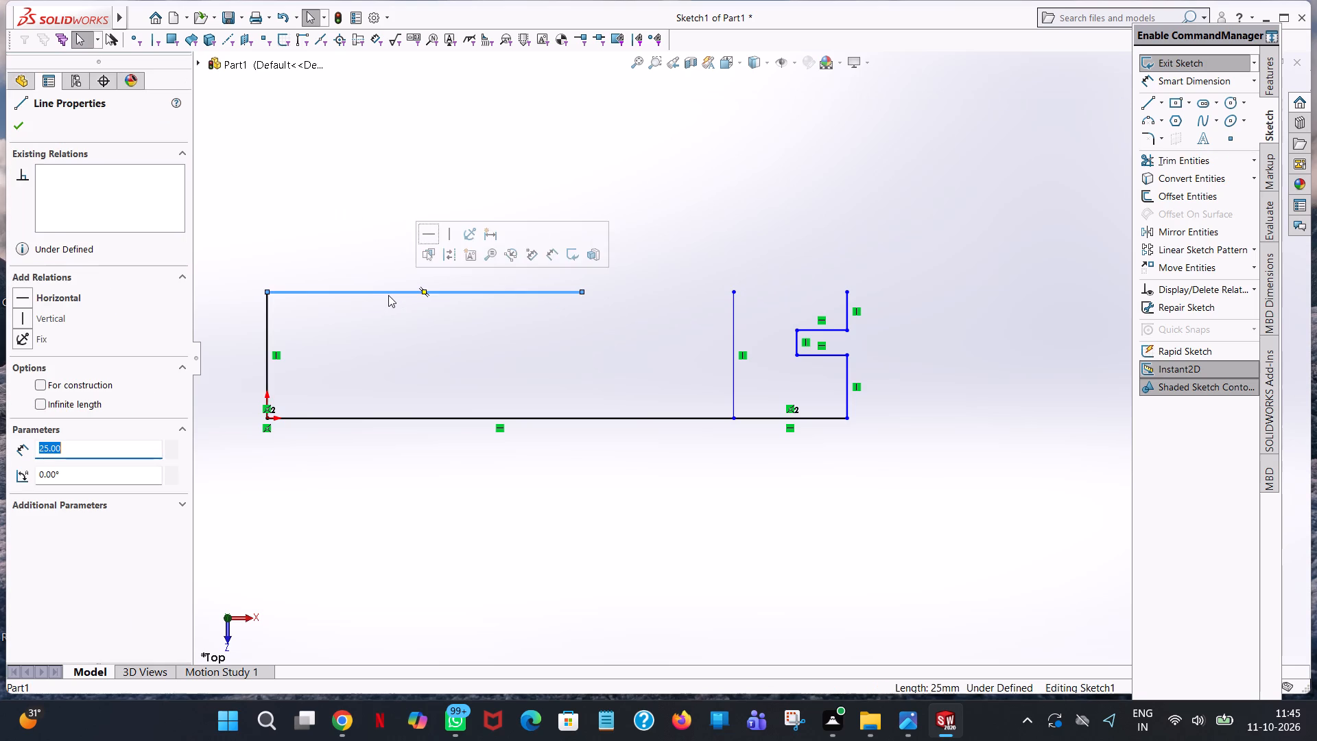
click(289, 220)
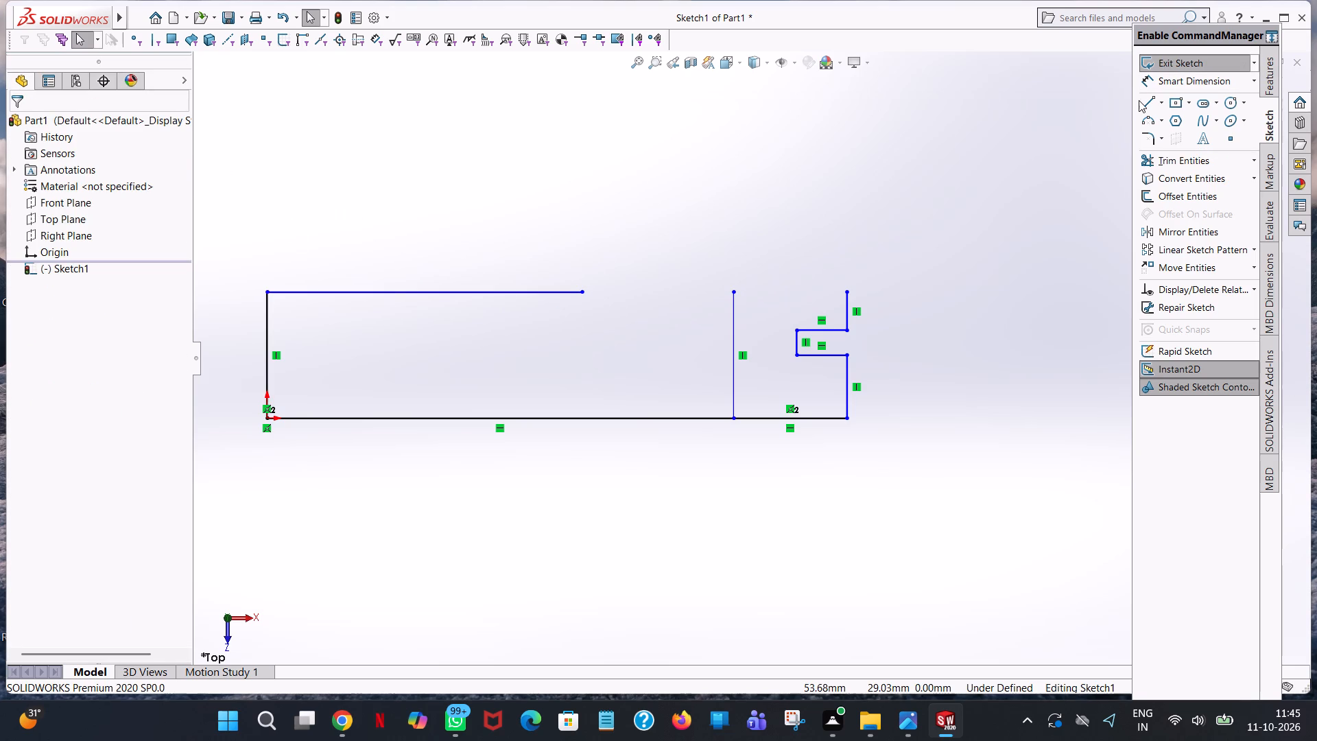
Draw a 12 mm horizontal line from the top of the inner 10 mm vertical line to the end of the 25 mm line.
click(1139, 100)
click(1150, 104)
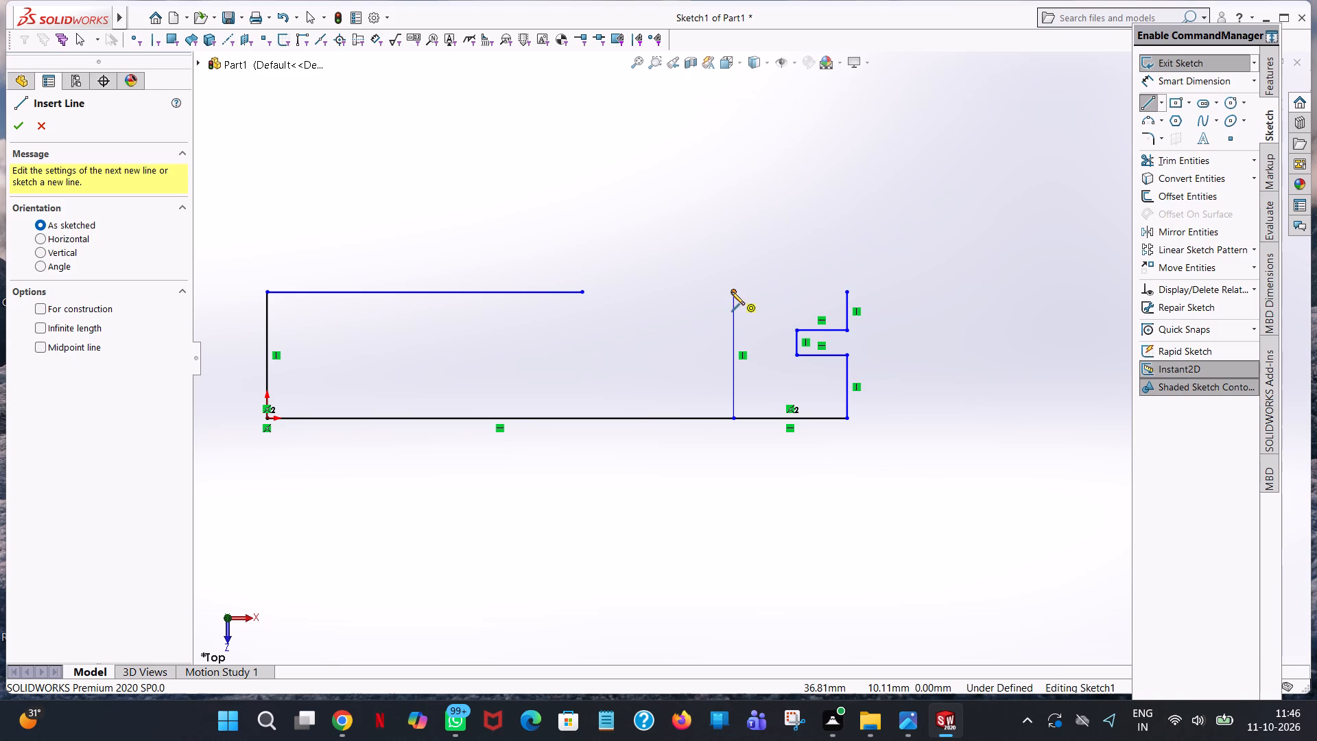
click(731, 292)
click(582, 294)
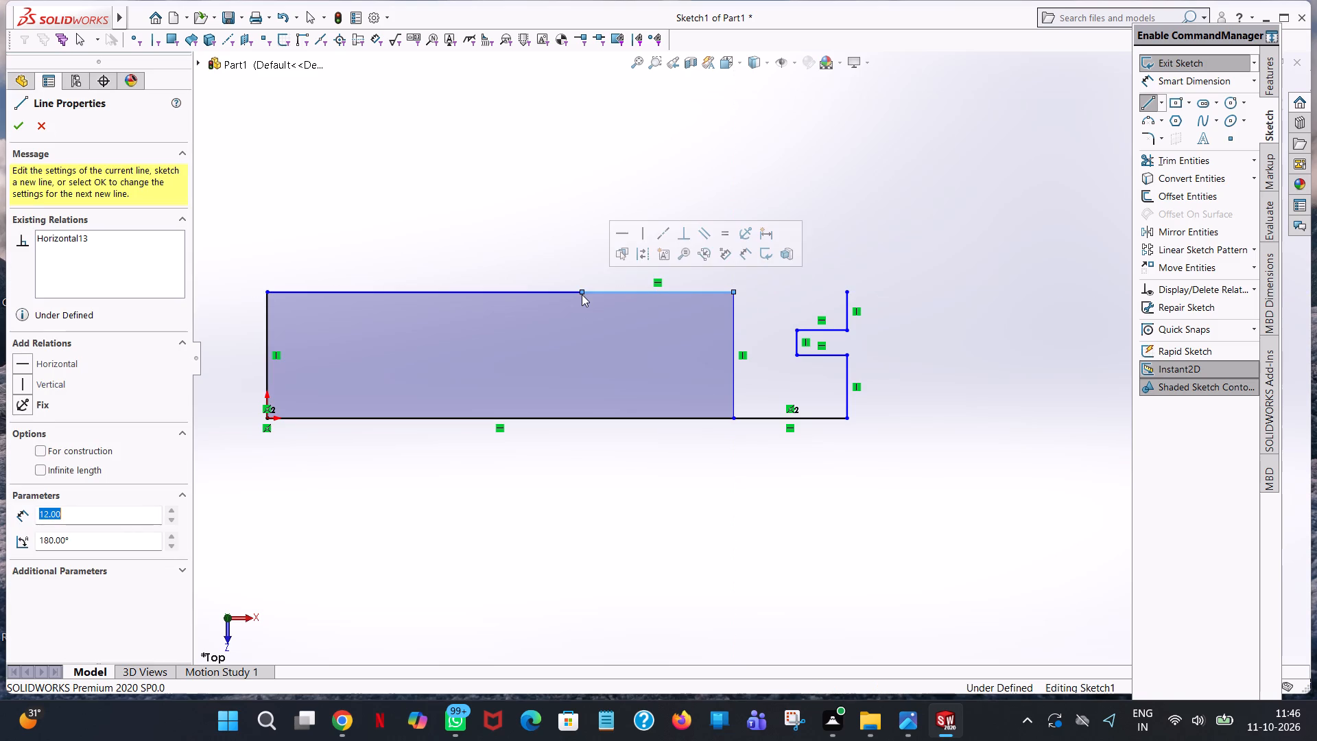
right_click(582, 294)
click(676, 312)
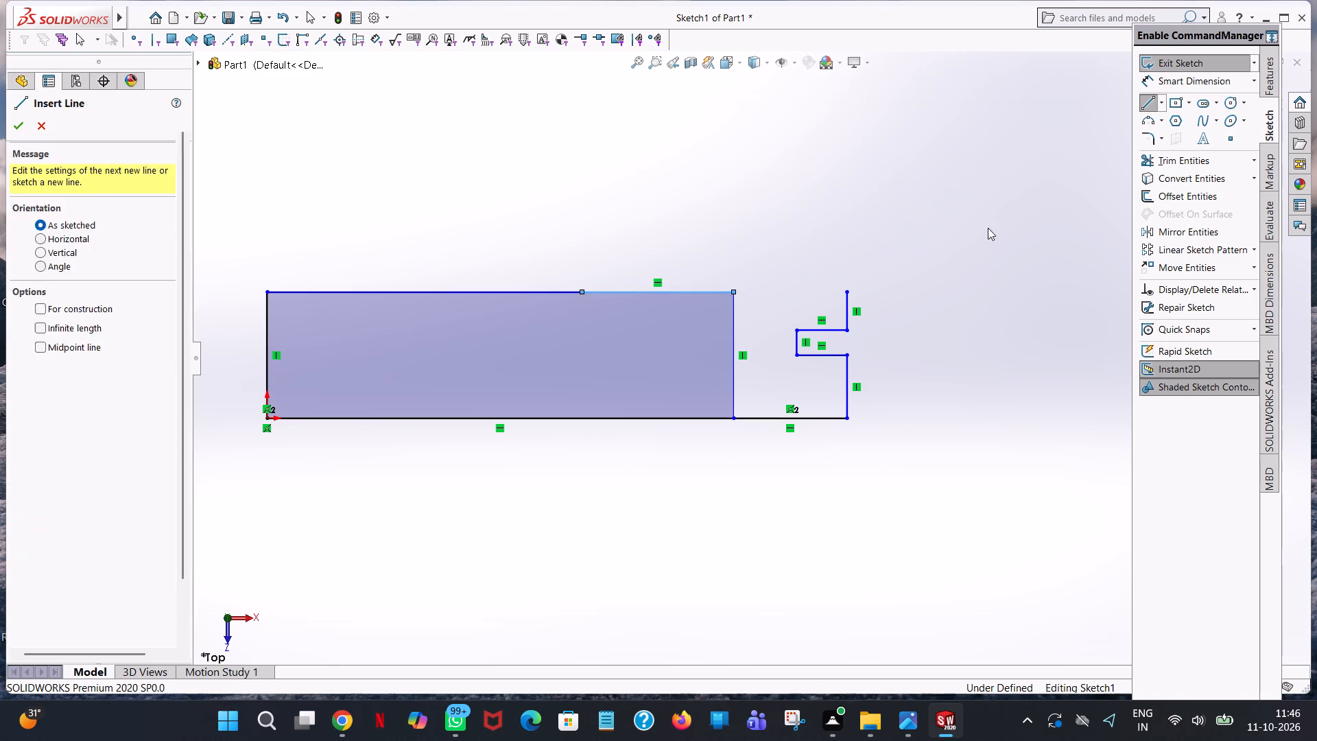
Trim away the 25 mm horizontal line between the vertical line at the origin and the 12 mm line.
click(1175, 160)
click(450, 291)
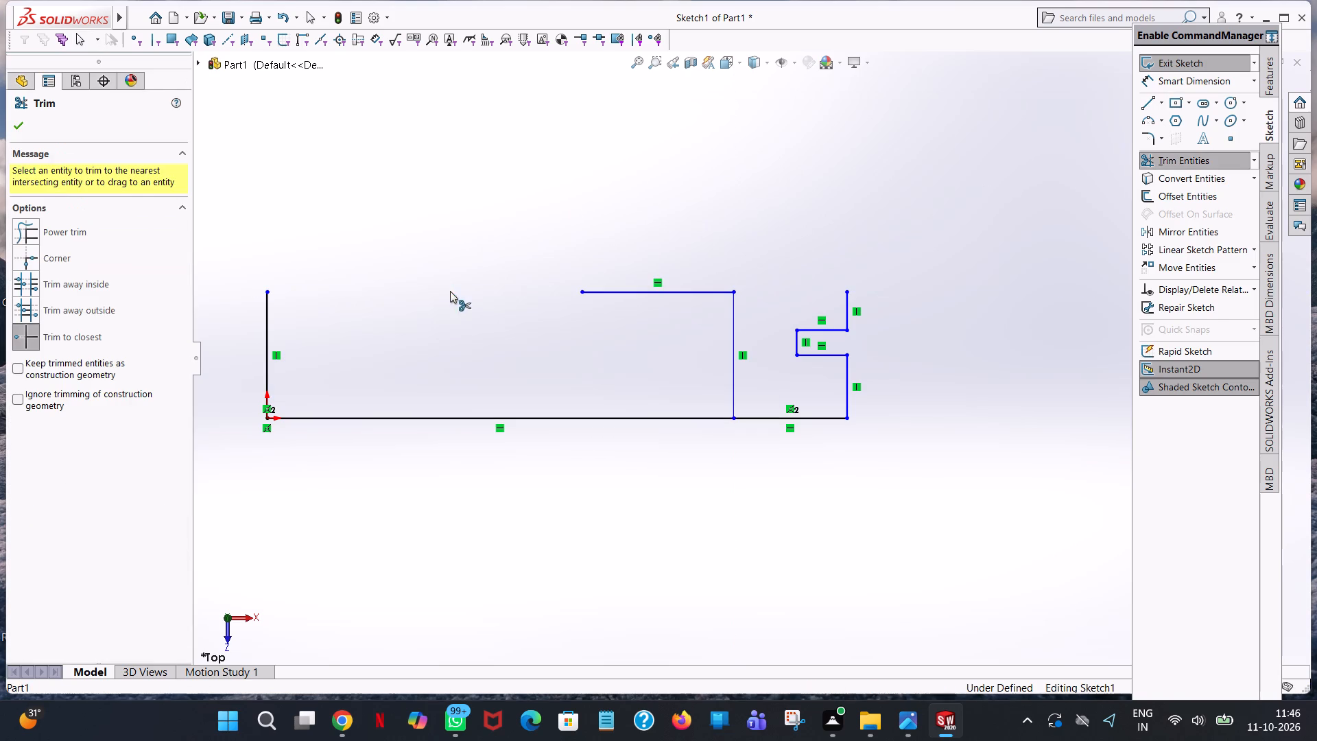
Draw a 4 mm horizontal line inward from the top of the 3 mm vertical line above the notch.
click(1153, 108)
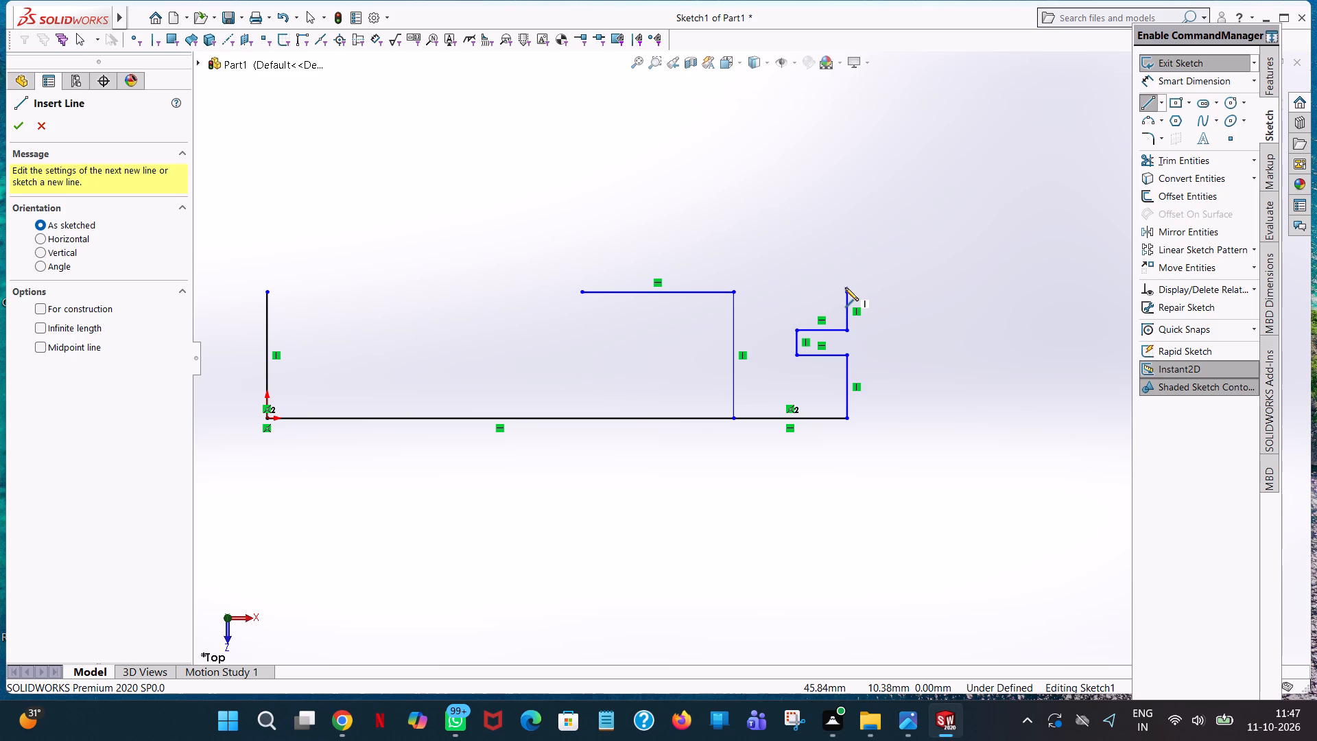
click(845, 287)
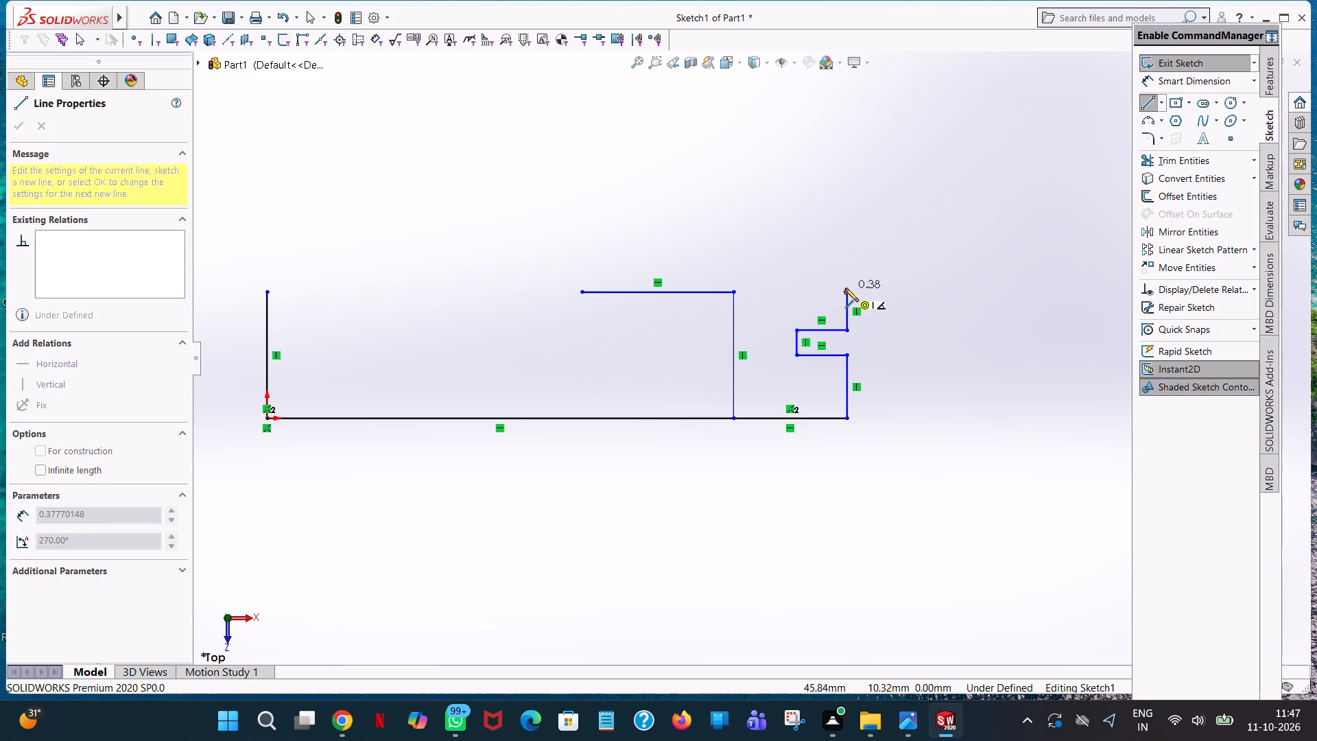
click(797, 289)
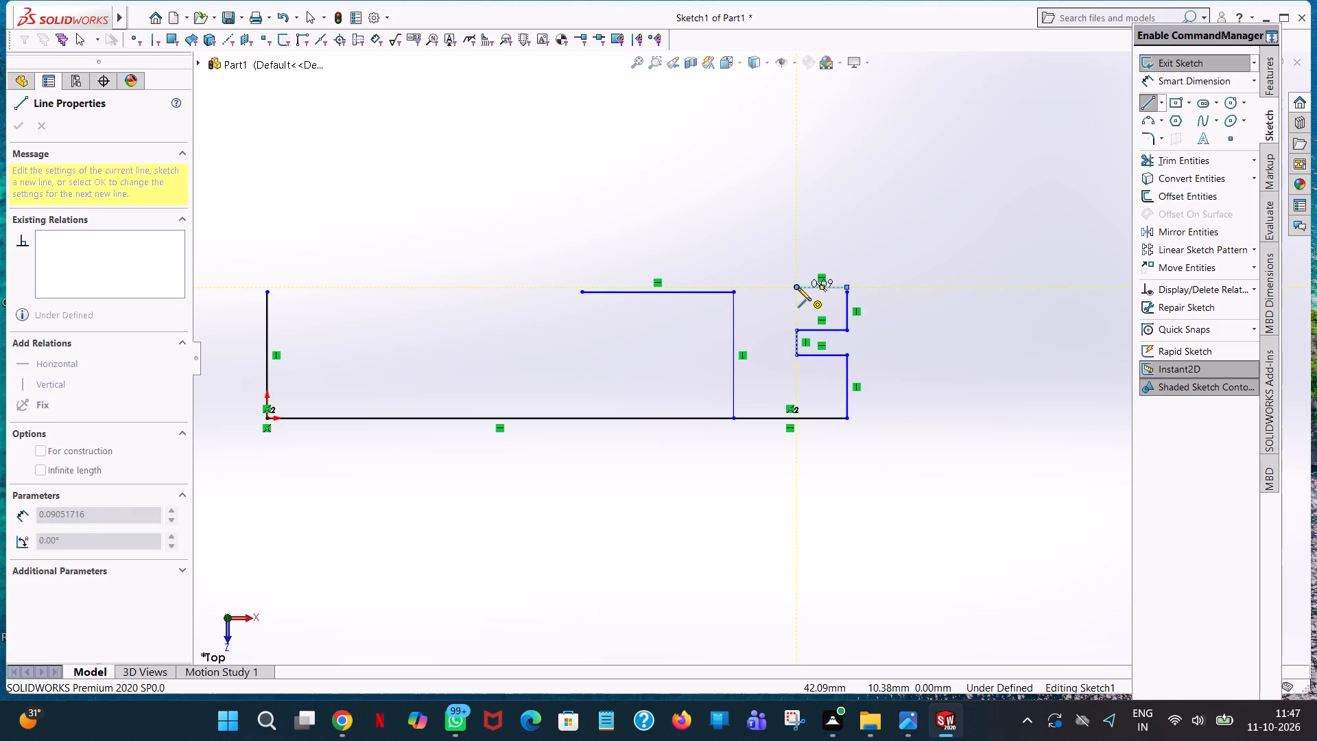
right_click(792, 143)
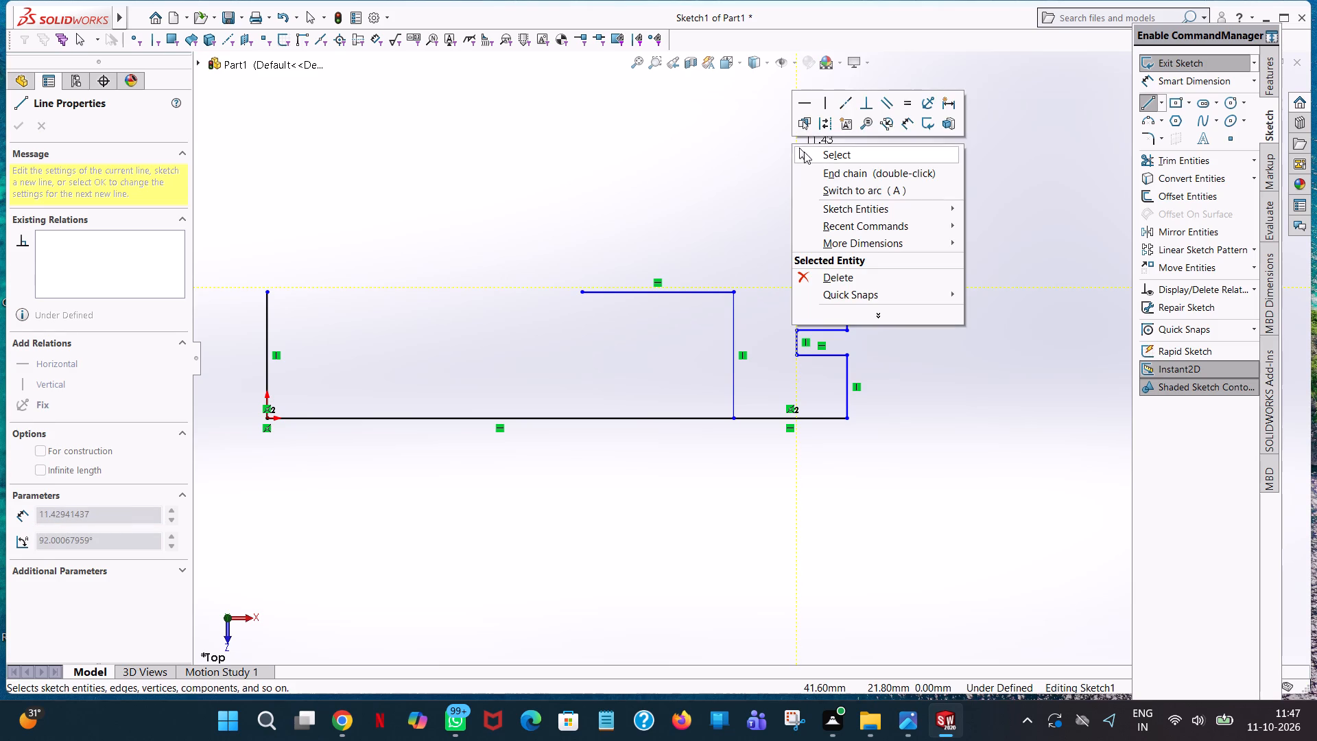
click(805, 152)
Draw a 45 mm vertical line upward from the base line, passing through the inner ends of the 4 mm notch lines.
click(1152, 97)
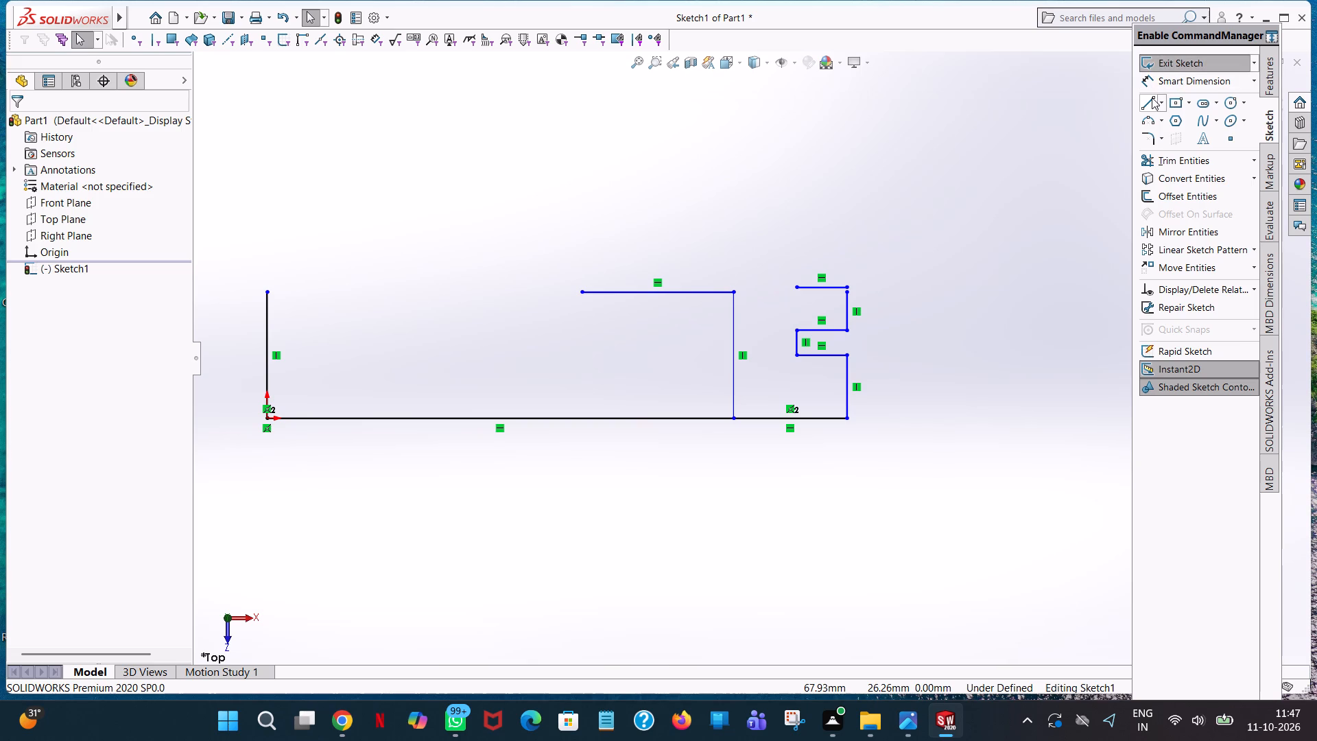
click(797, 418)
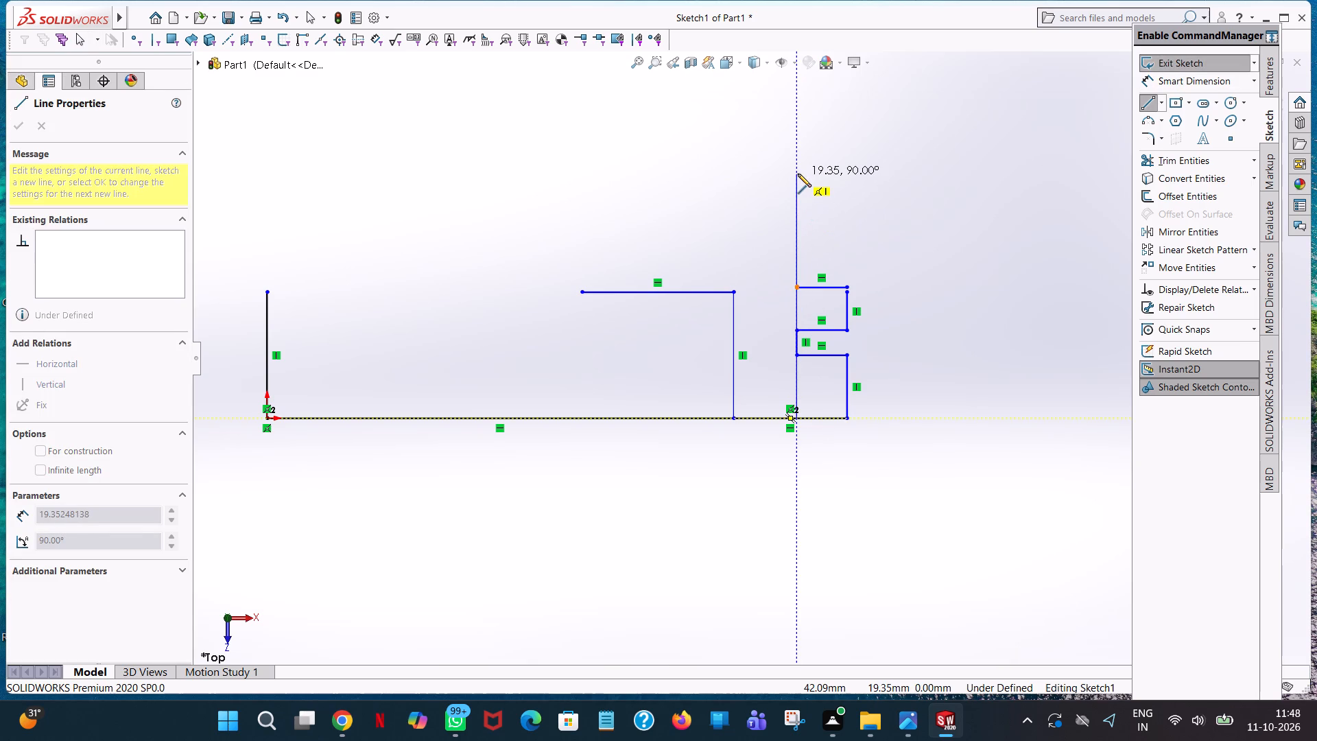
click(798, 174)
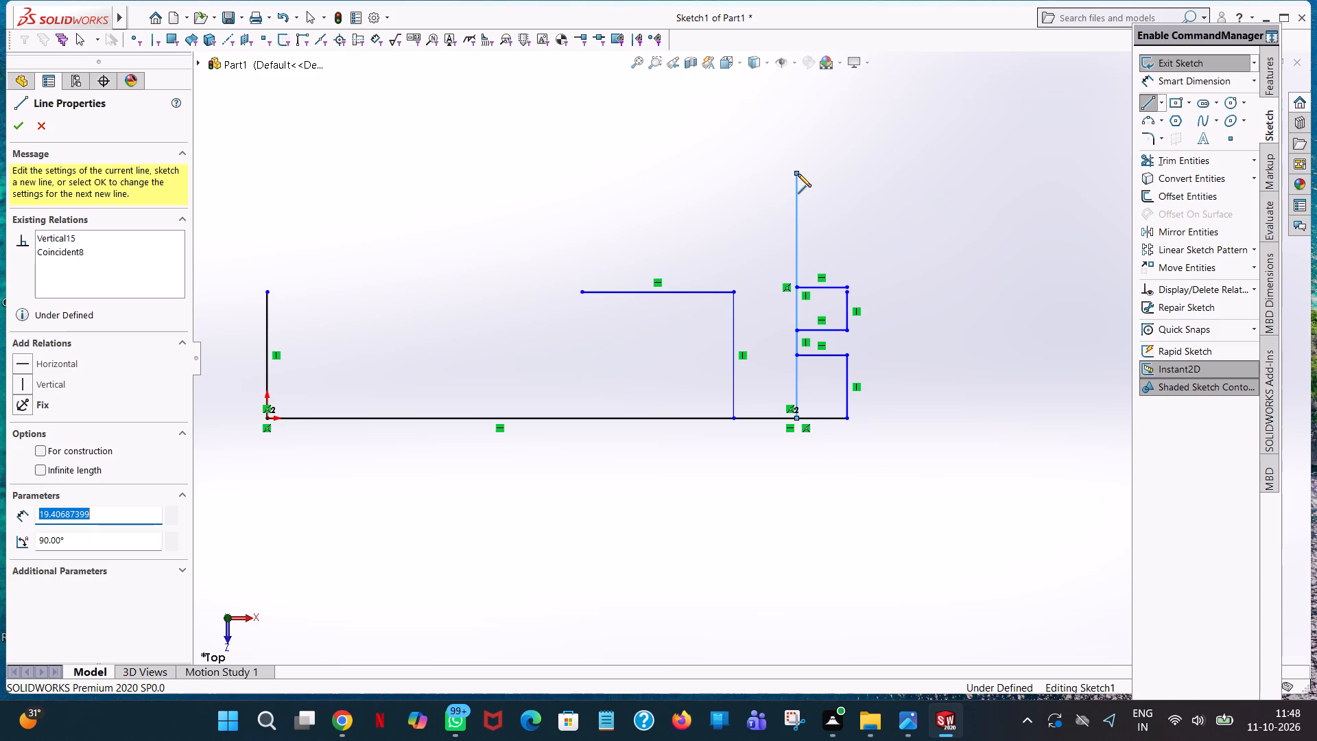
text(45)
key(Return)
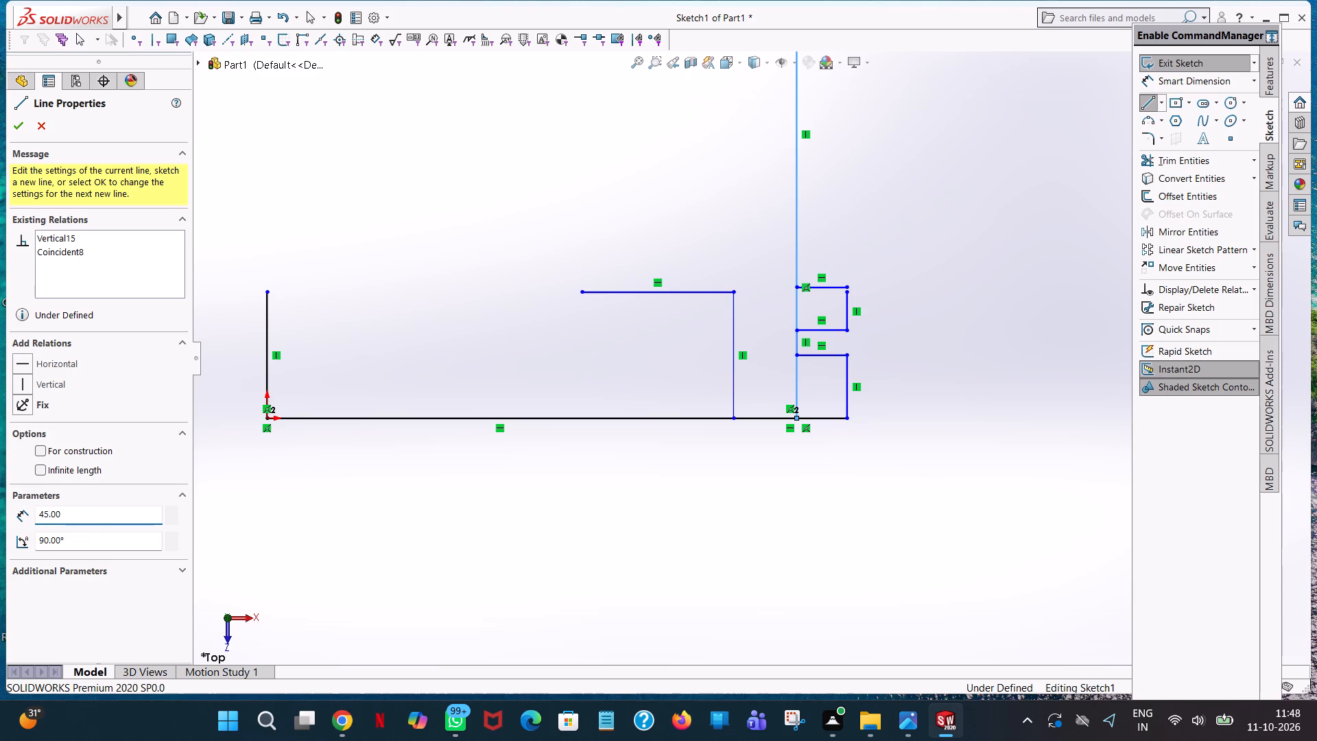
right_click(798, 174)
click(818, 179)
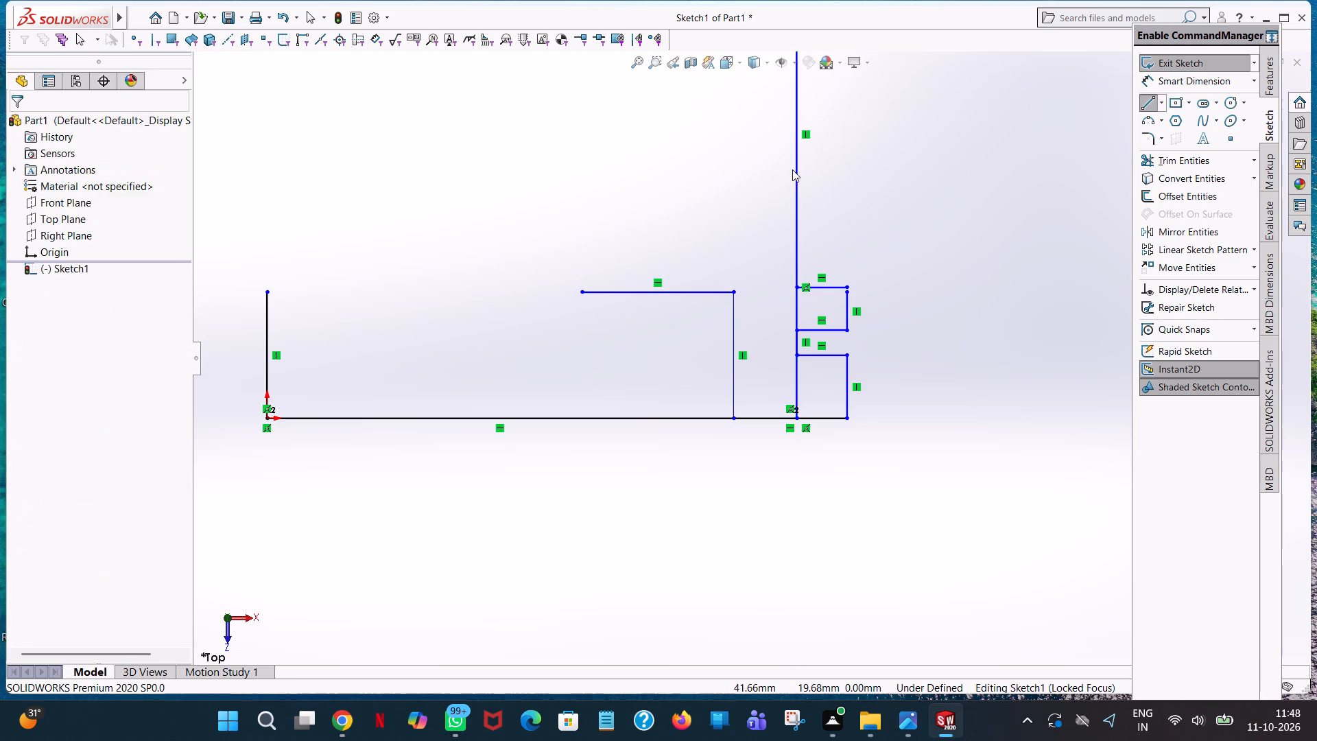
click(796, 172)
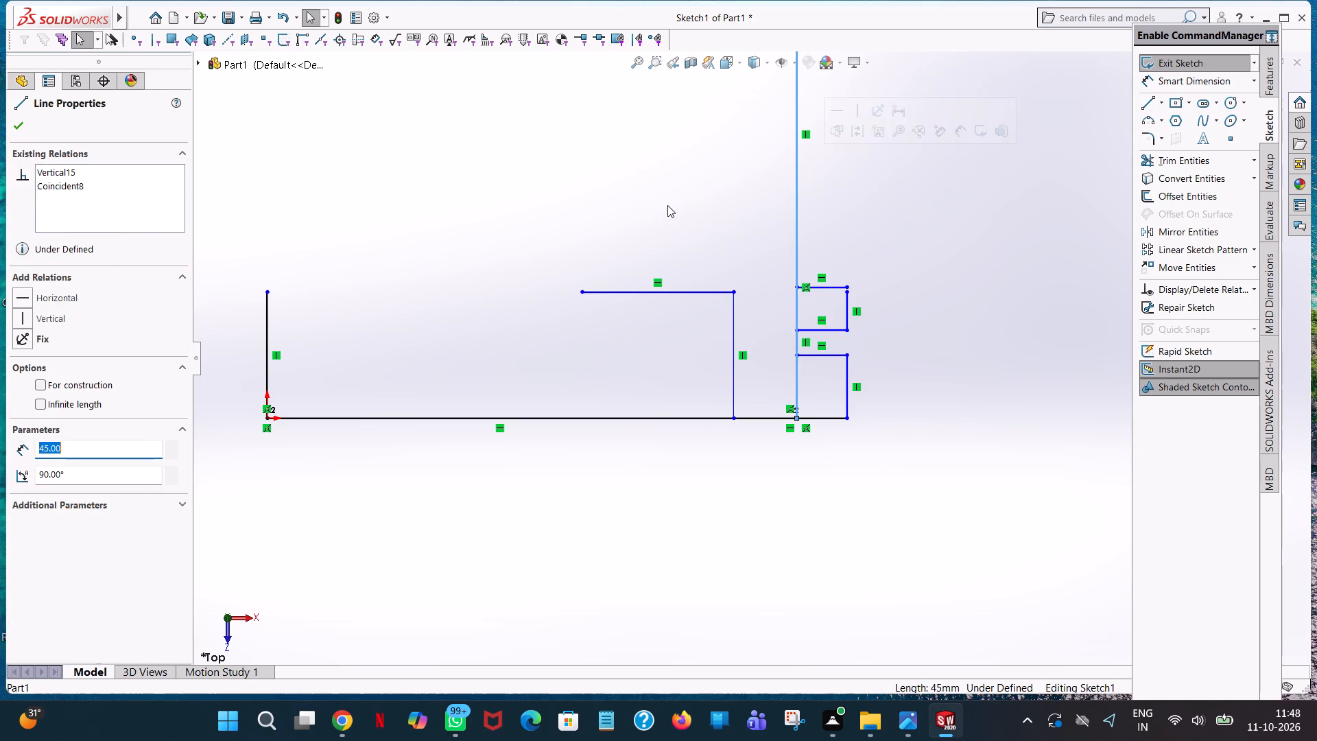
click(667, 205)
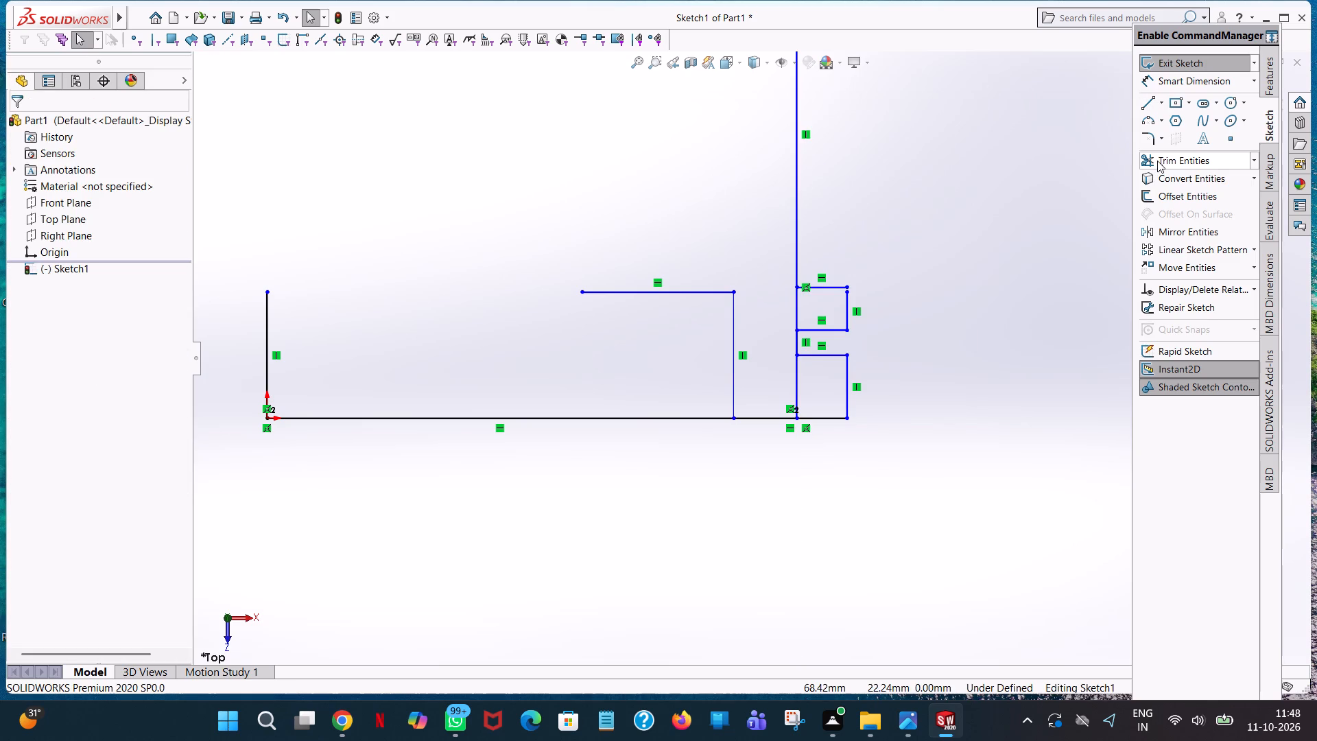
Trim away the parts of the 45 mm vertical line below the notch and between the notch and the uppermost 4 mm line.
click(1157, 161)
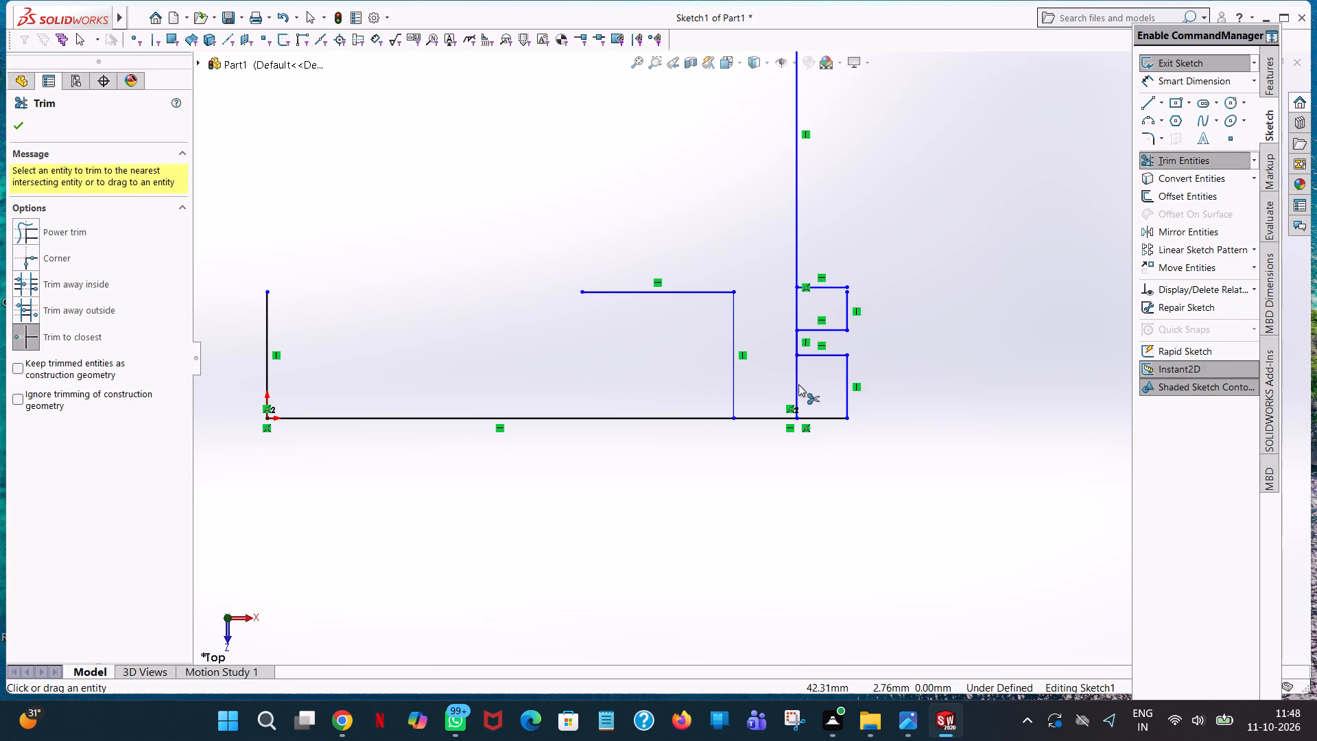
click(798, 384)
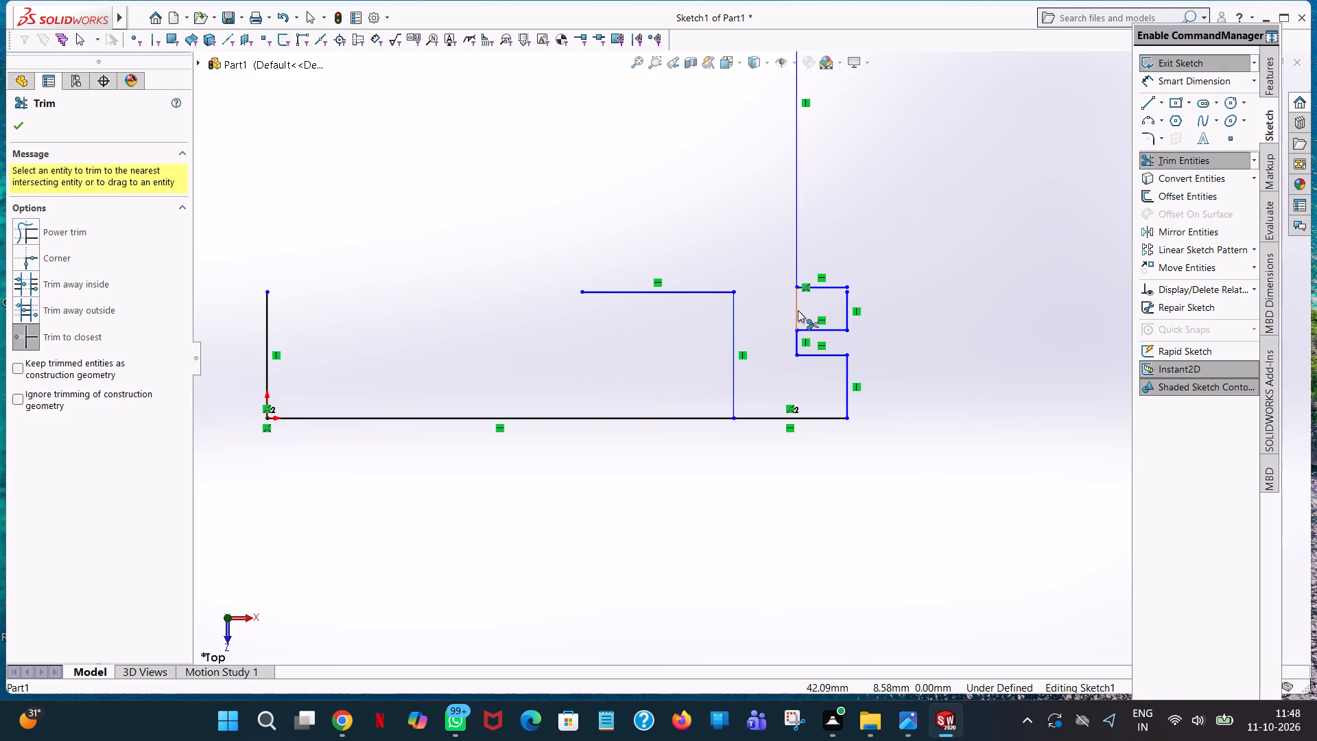
click(798, 310)
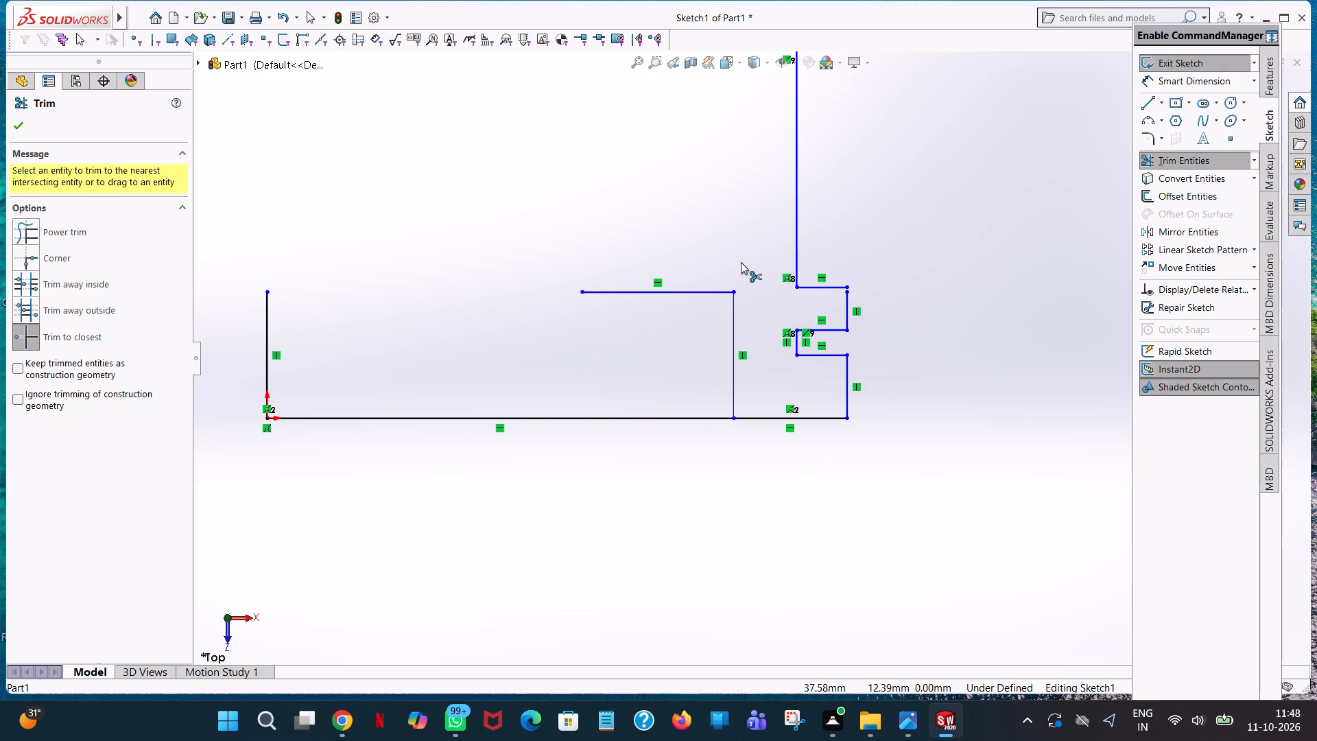
Trim away the uppermost 4 mm horizontal line, which is misaligned with the top of the 3 mm vertical line.
scroll(843, 289, down, 7)
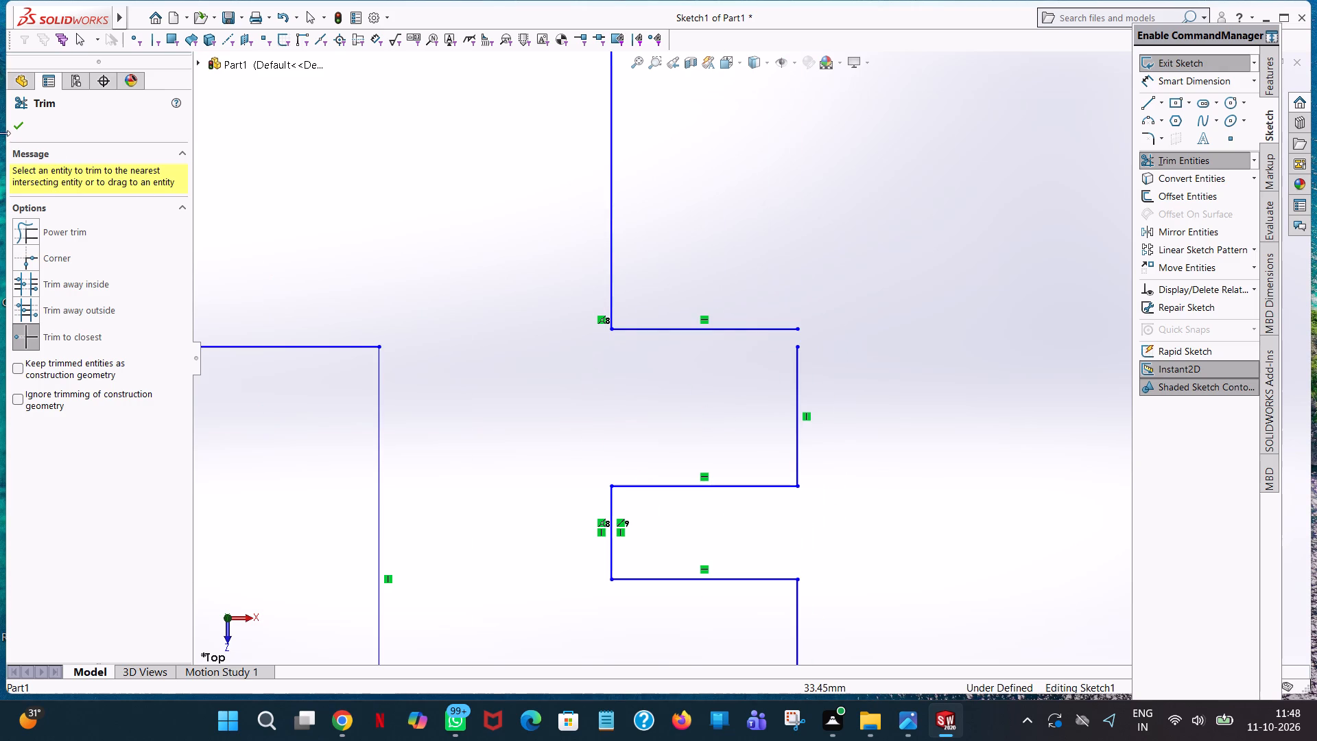
click(10, 130)
click(799, 437)
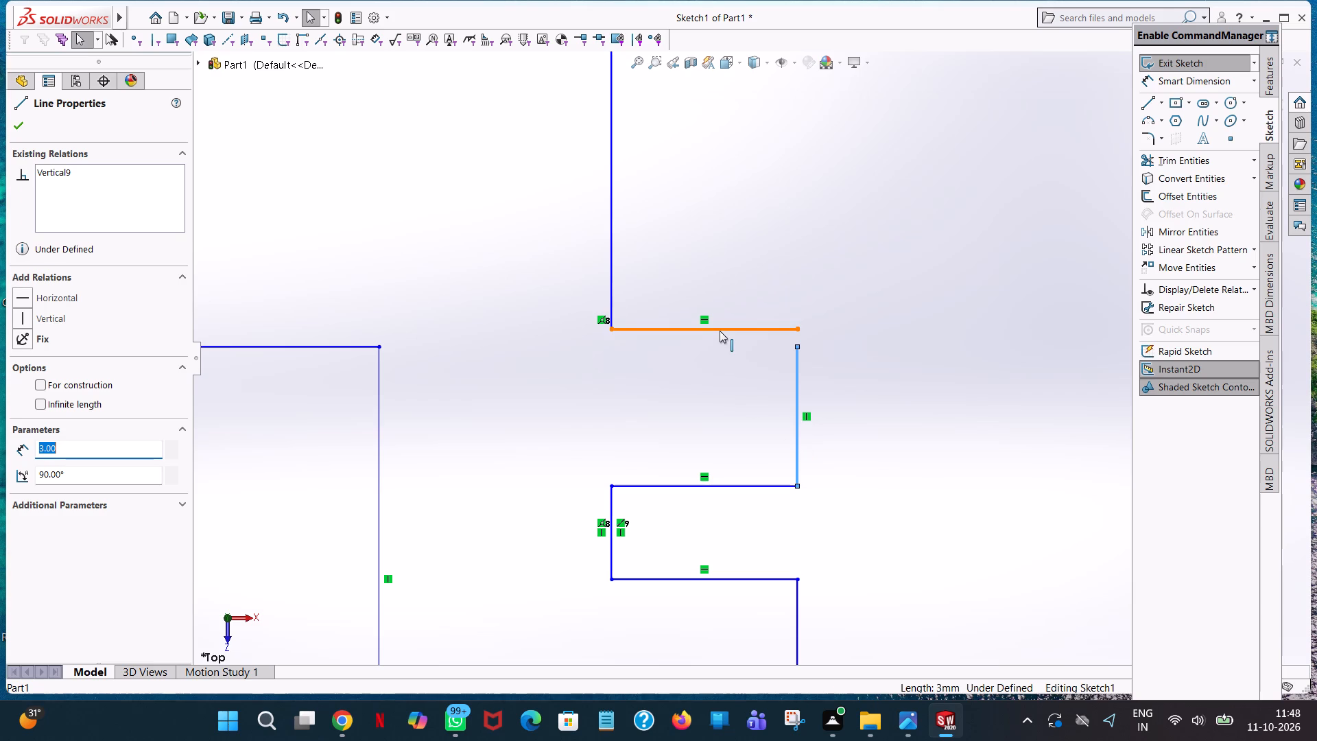
click(1156, 165)
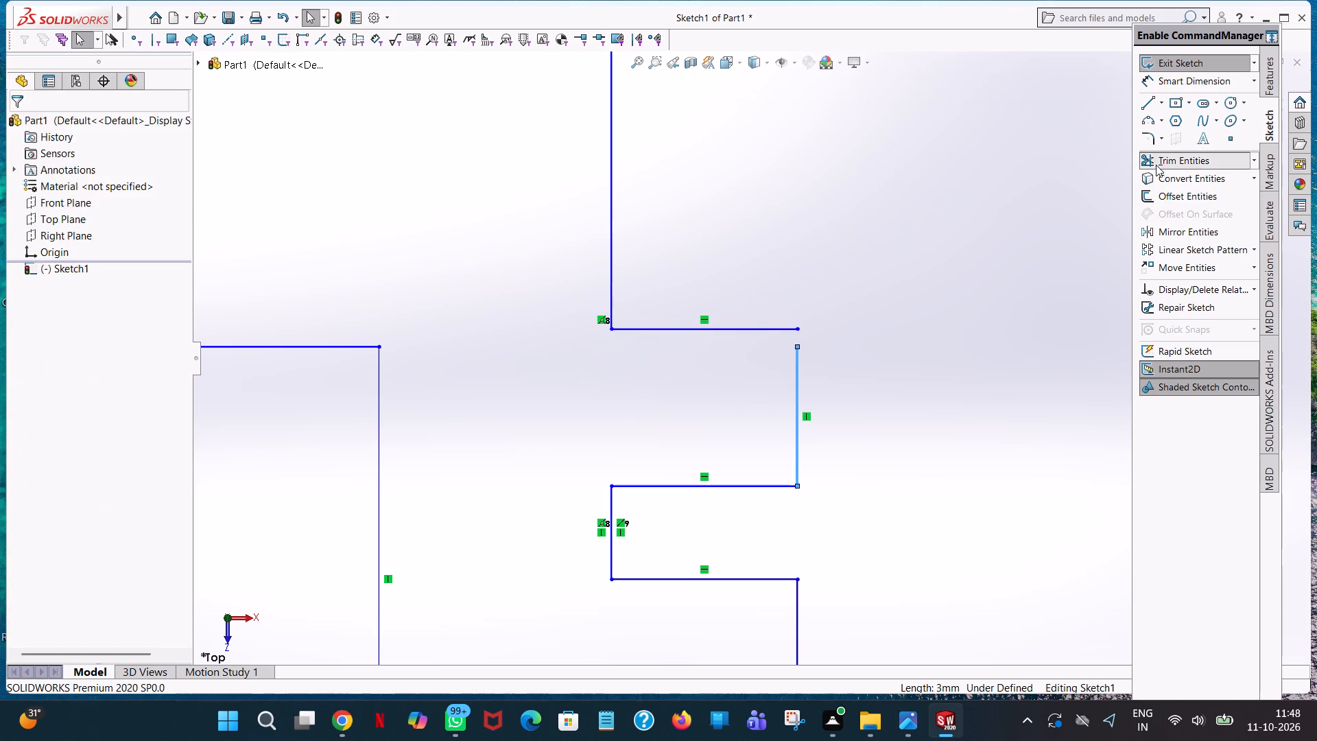
click(719, 327)
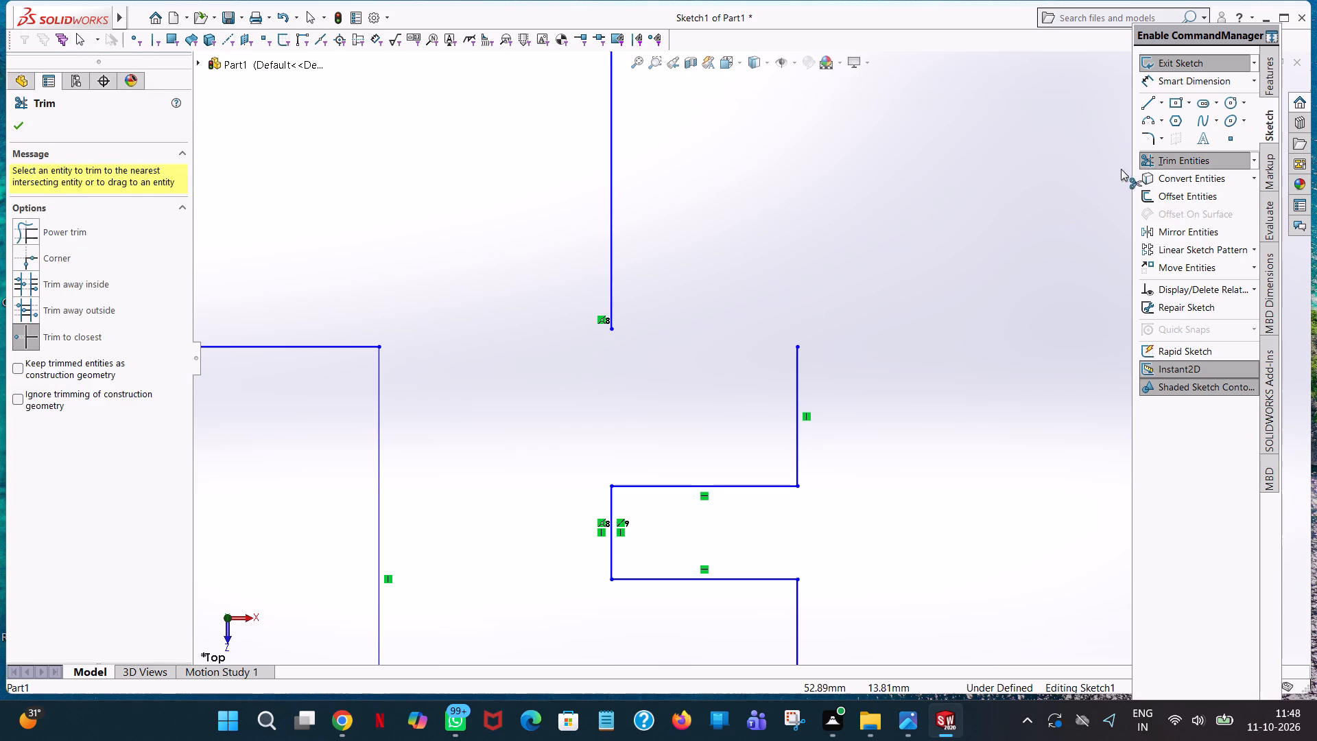
Draw a 4 mm horizontal line inward from the top of the 3 mm vertical line and join it vertically to the long line's lower end.
click(1146, 98)
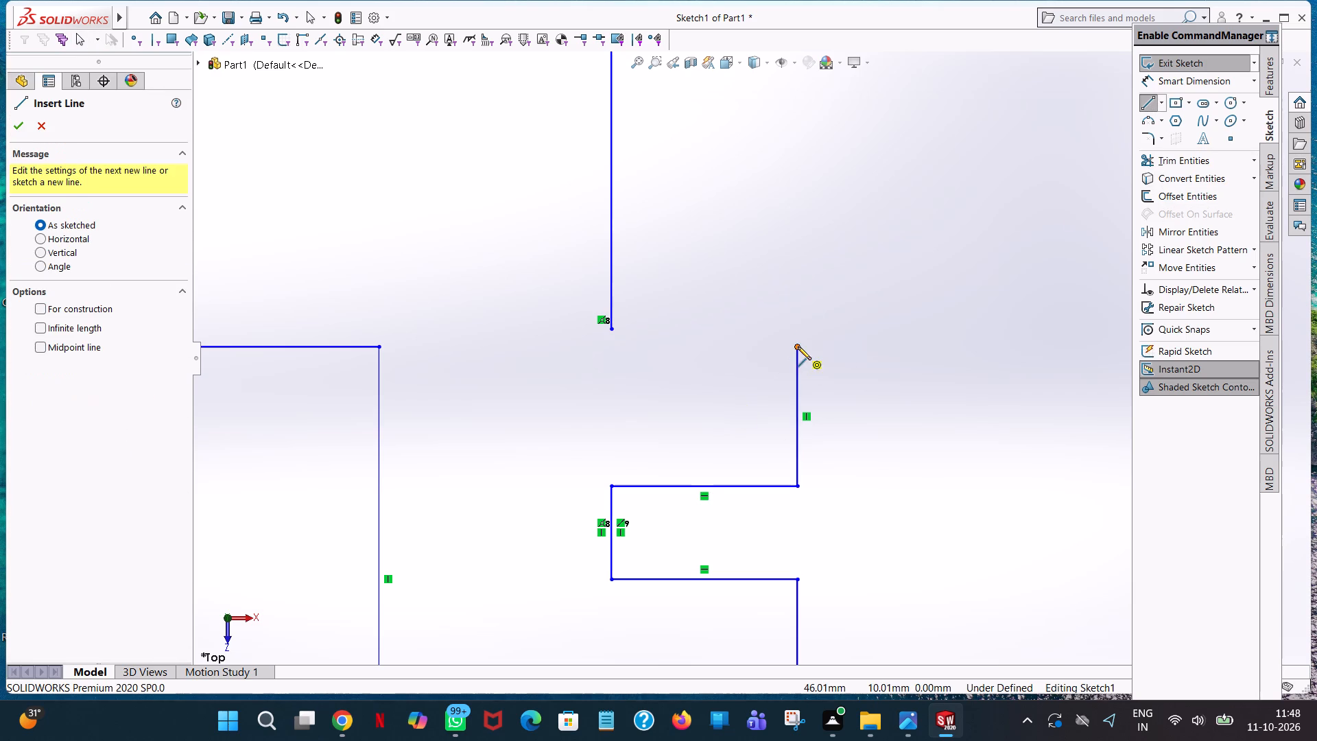
click(799, 346)
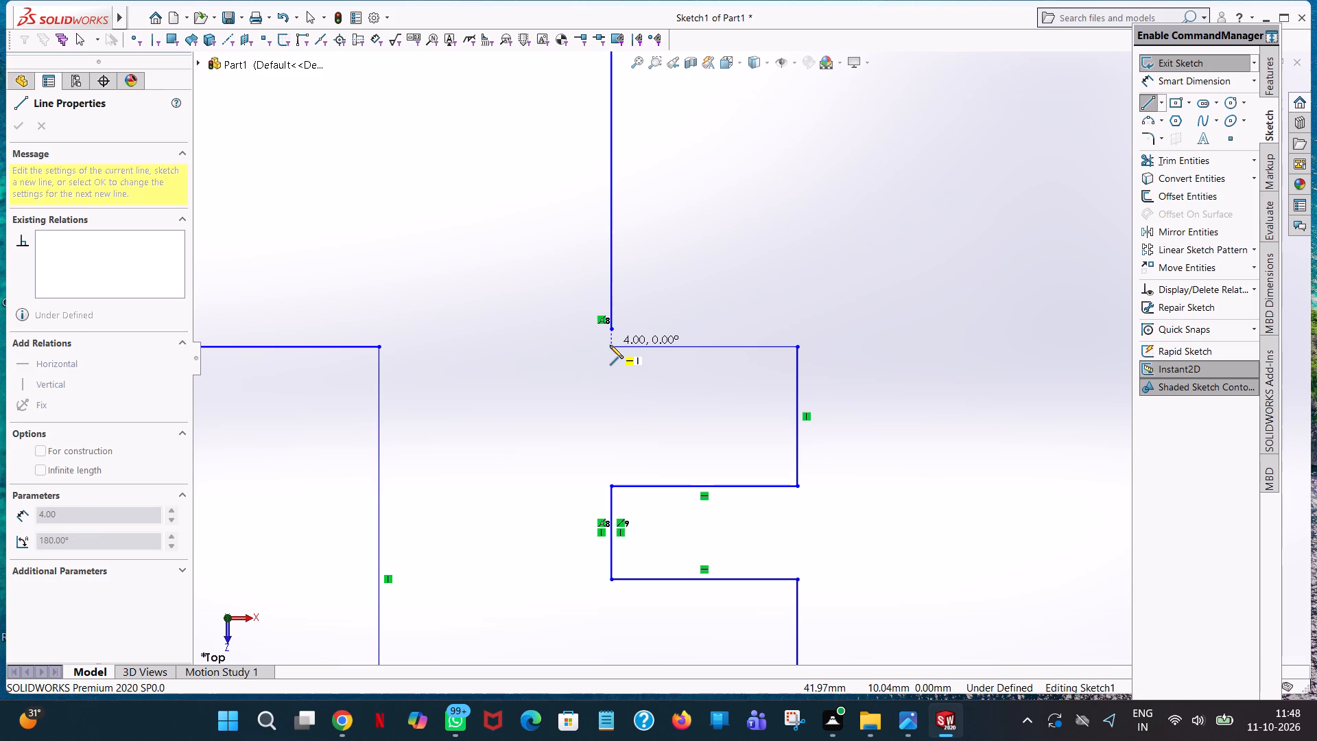
click(610, 345)
click(612, 330)
right_click(612, 330)
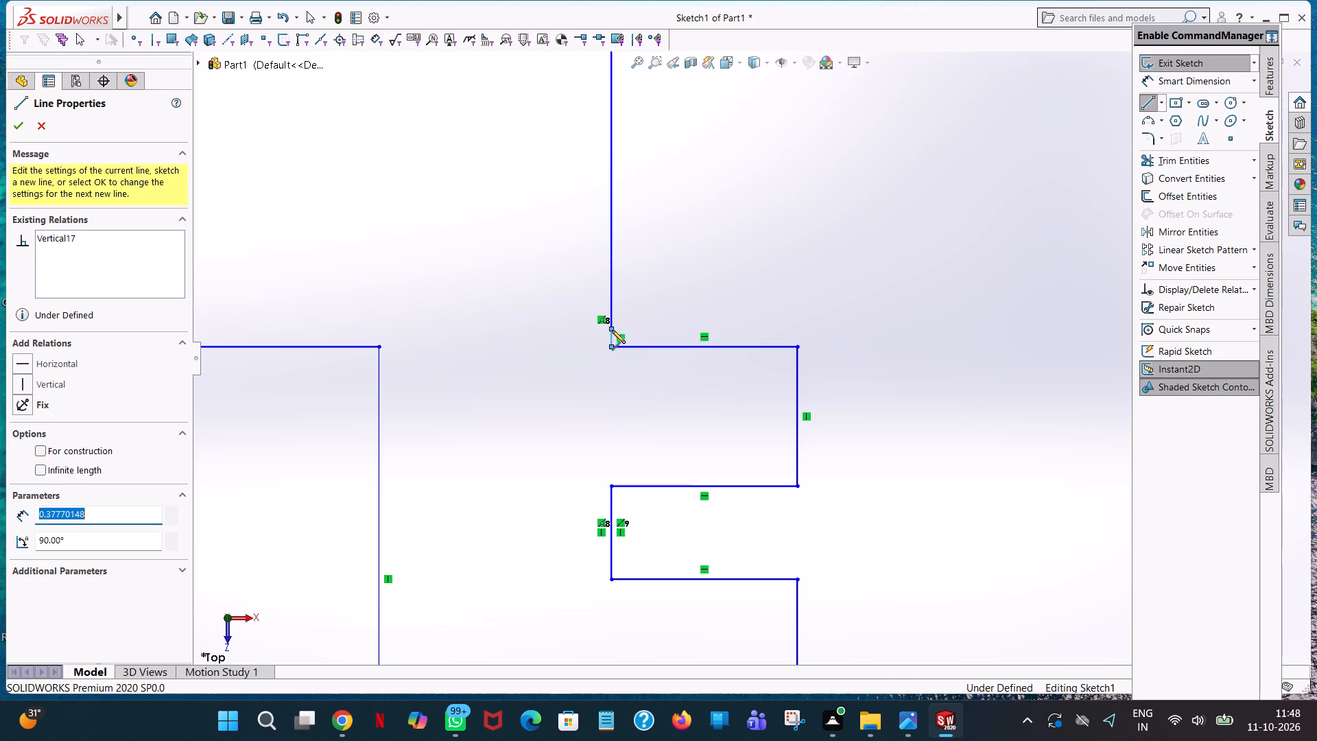
click(635, 341)
From the top of the long vertical line, draw connected lines 4 mm outward, 2 mm up, 4 mm back inward and 3 mm up.
scroll(677, 310, up, 6)
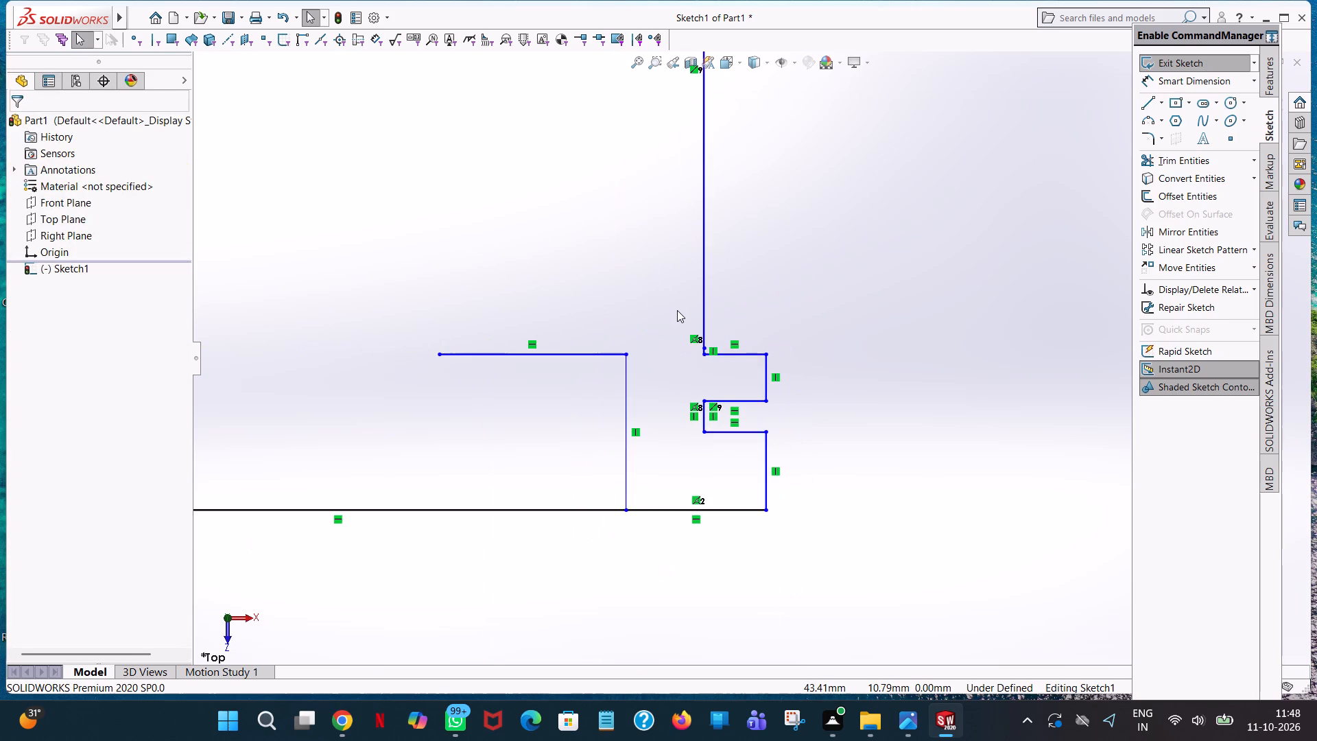
scroll(677, 310, up, 4)
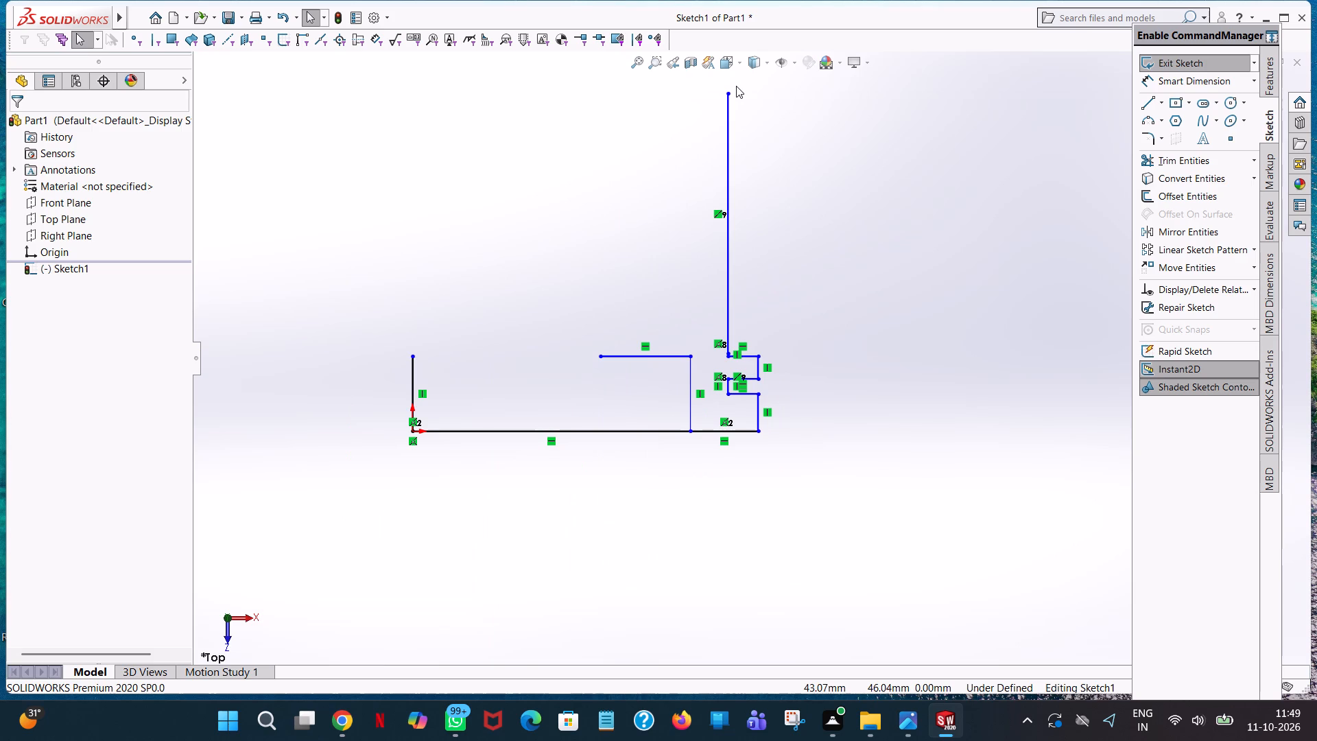
scroll(736, 86, down, 2)
scroll(736, 167, up, 1)
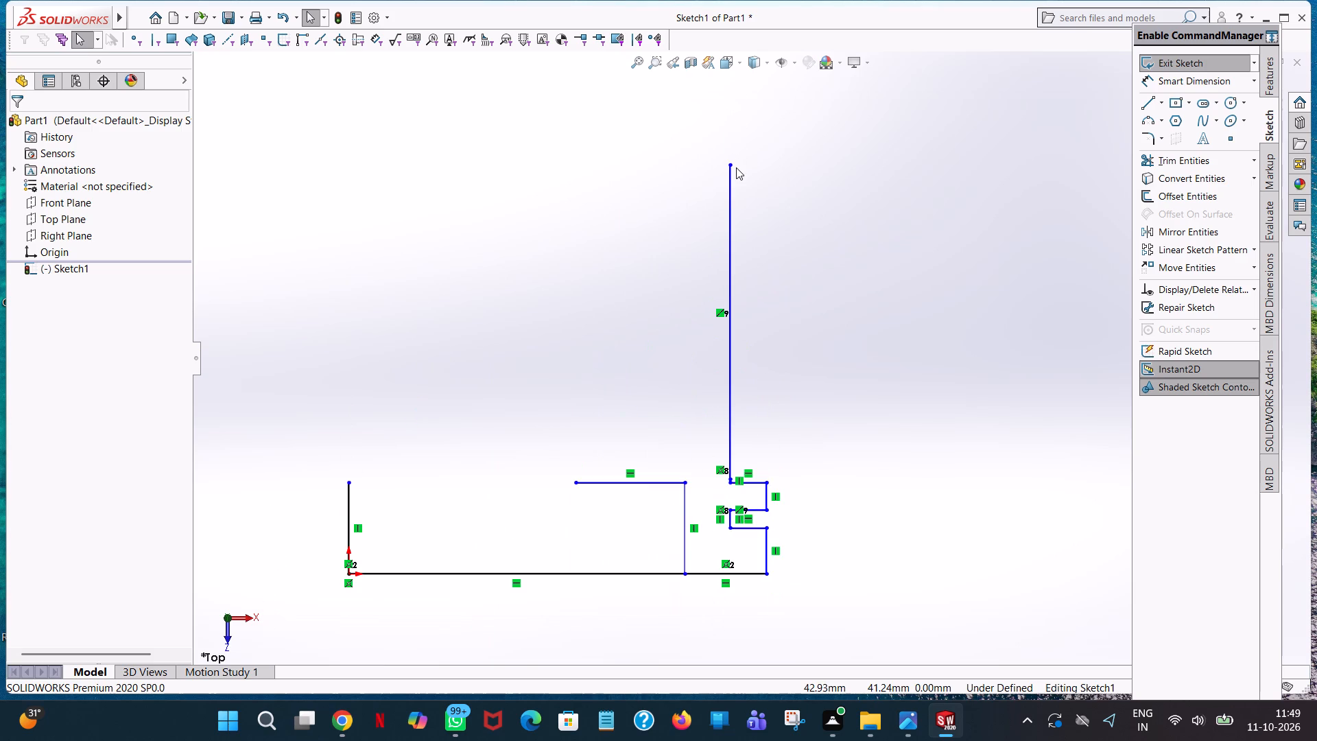
scroll(736, 167, up, 1)
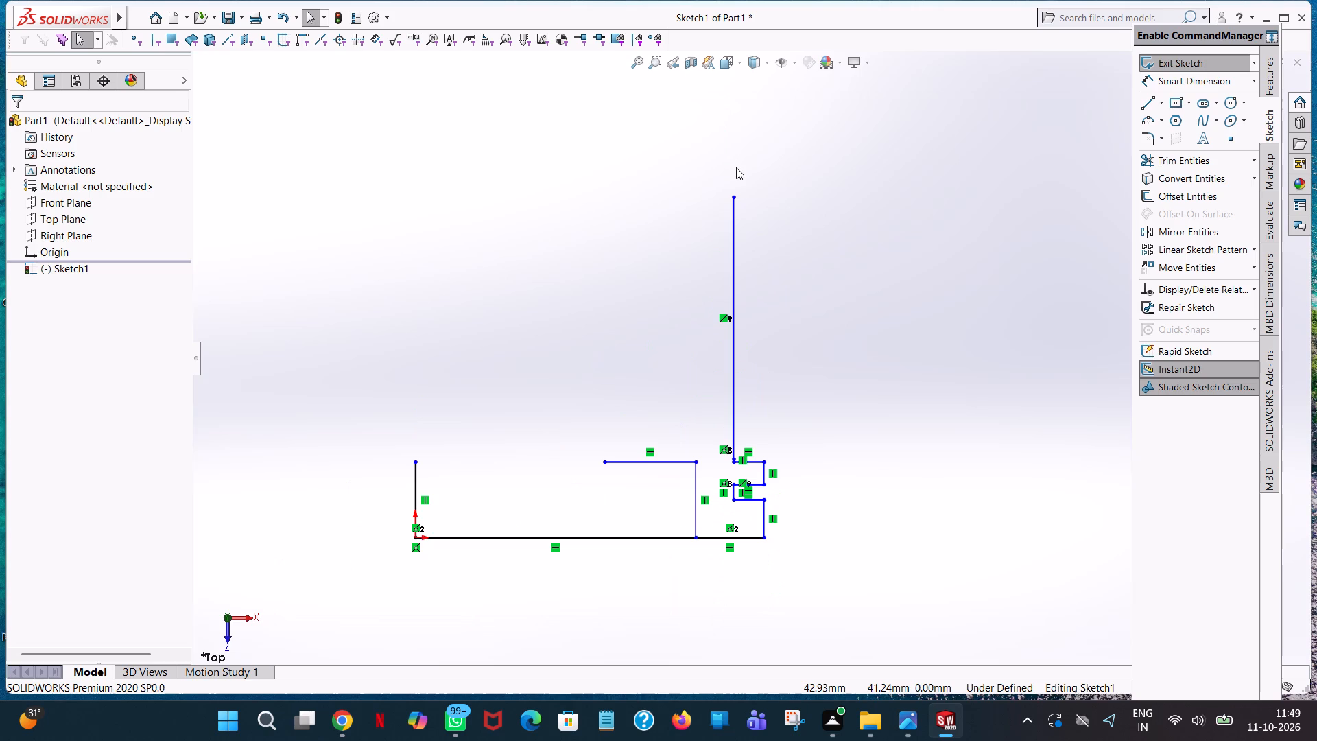
scroll(741, 185, up, 1)
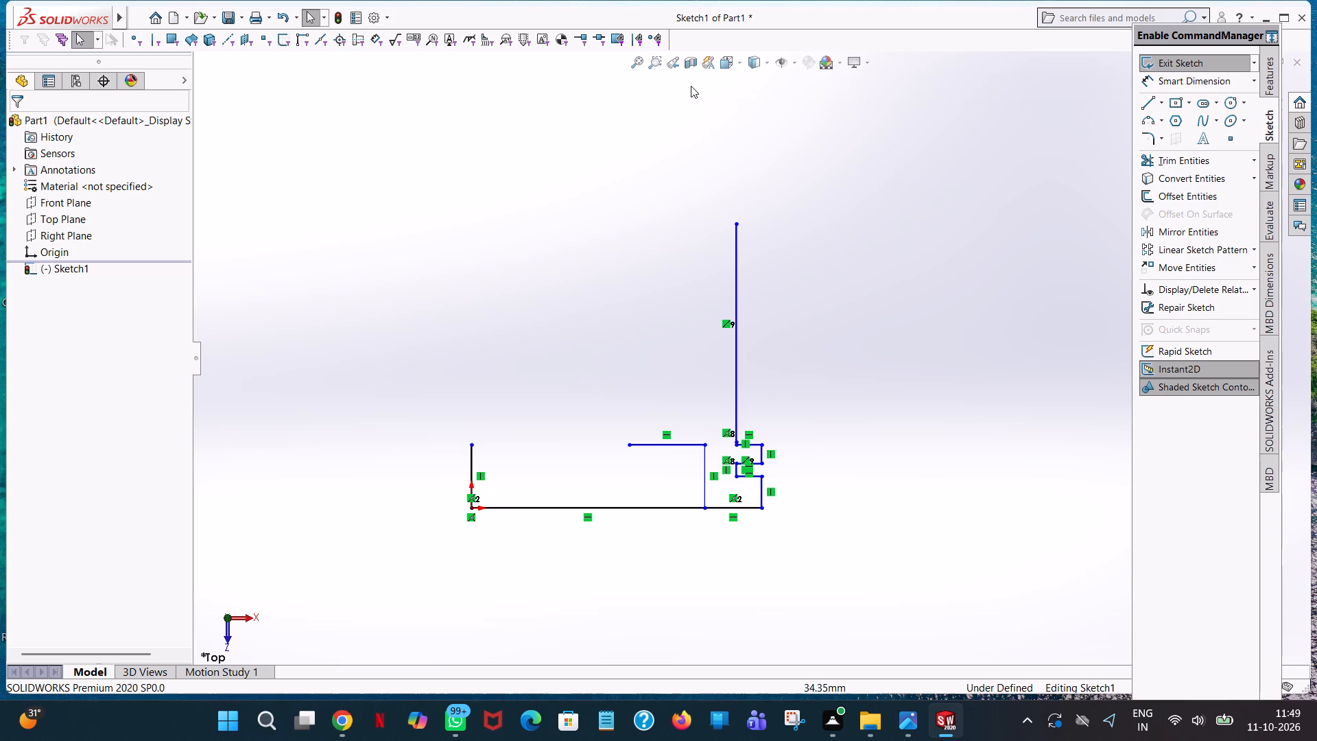
click(1150, 104)
click(736, 222)
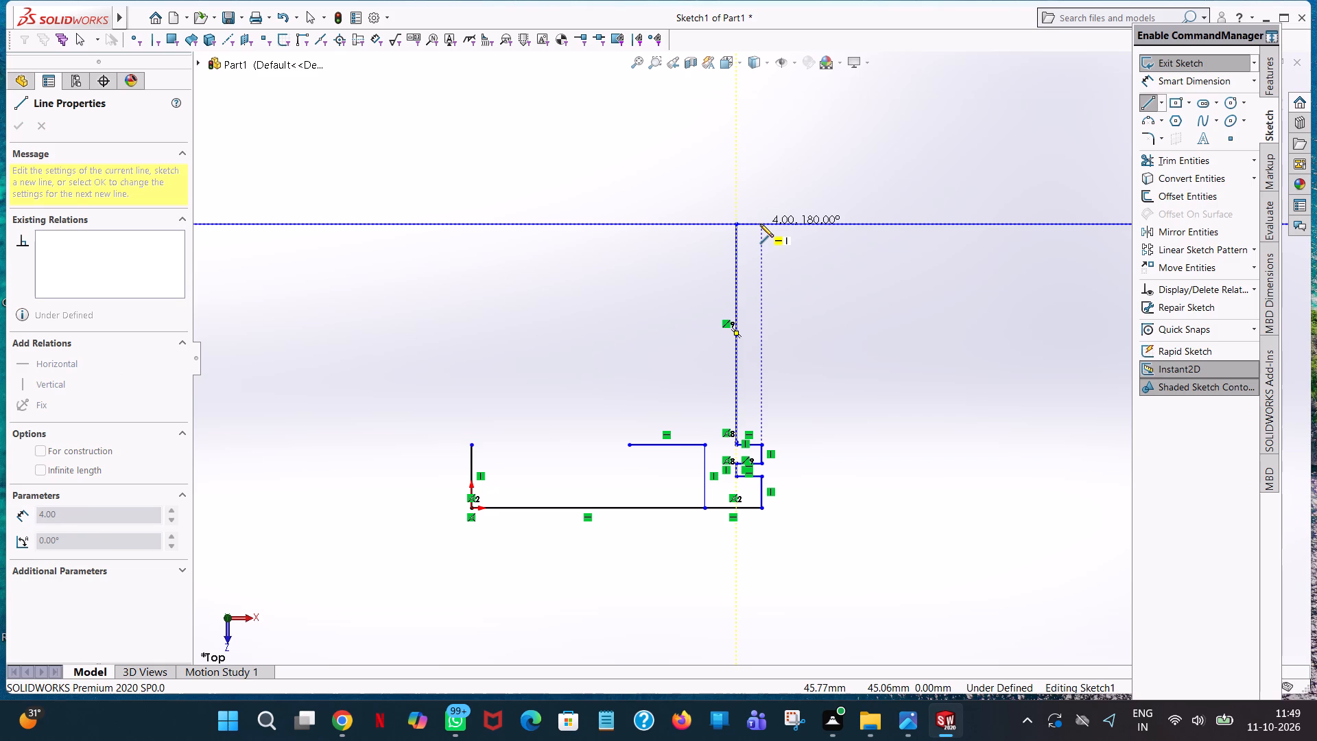
click(760, 224)
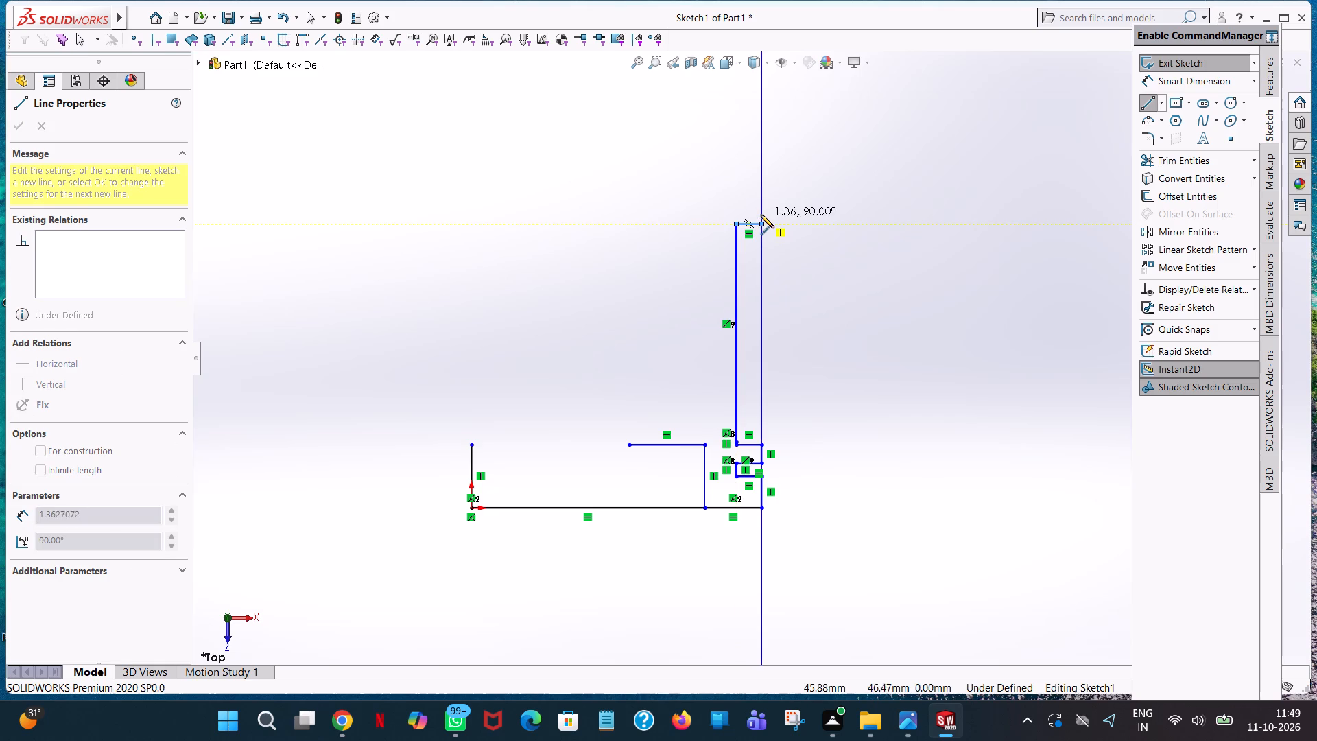
click(760, 213)
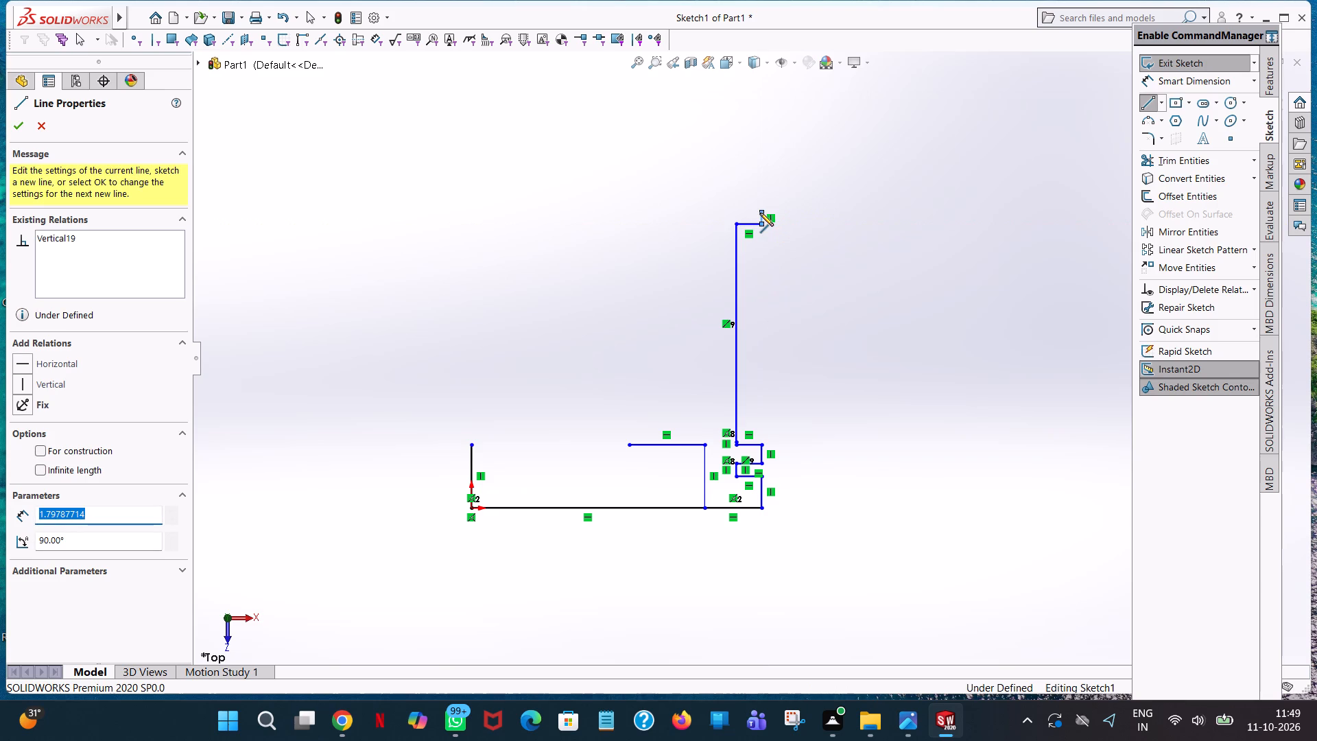
key(2)
key(Return)
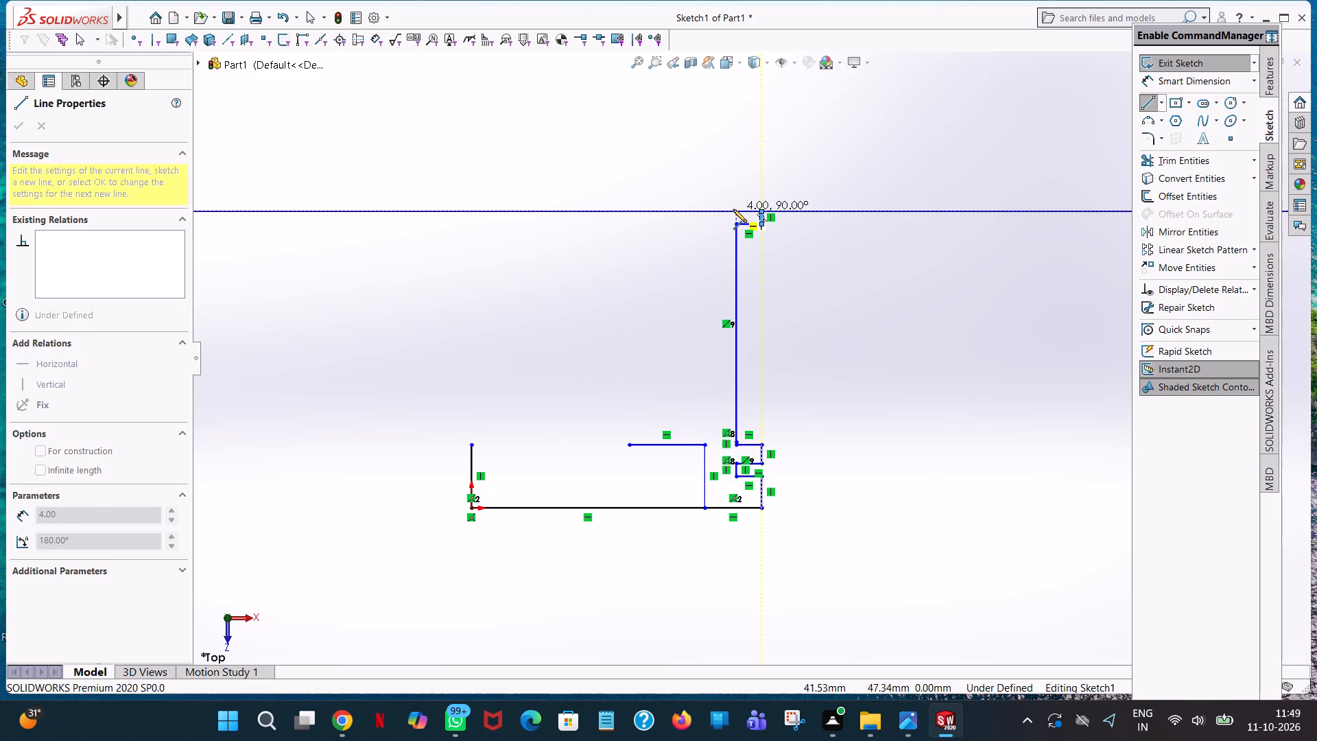
click(736, 209)
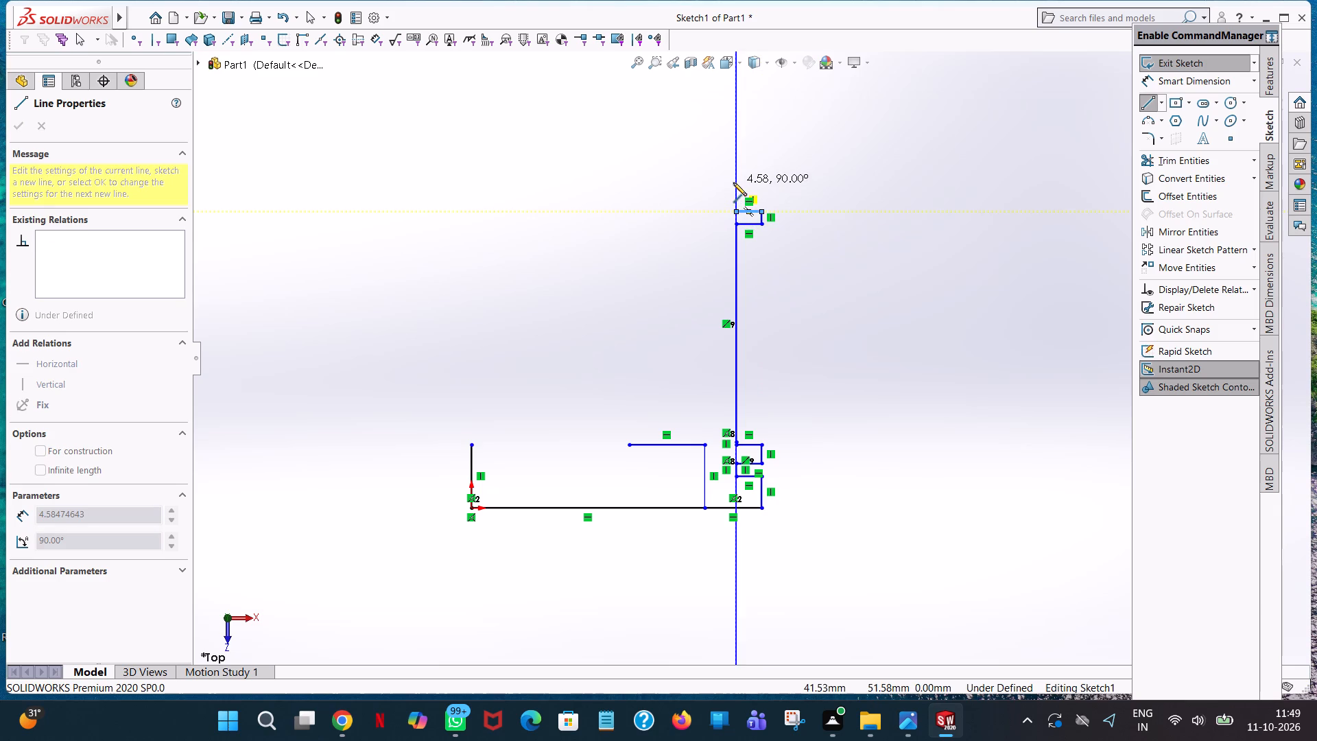
click(733, 183)
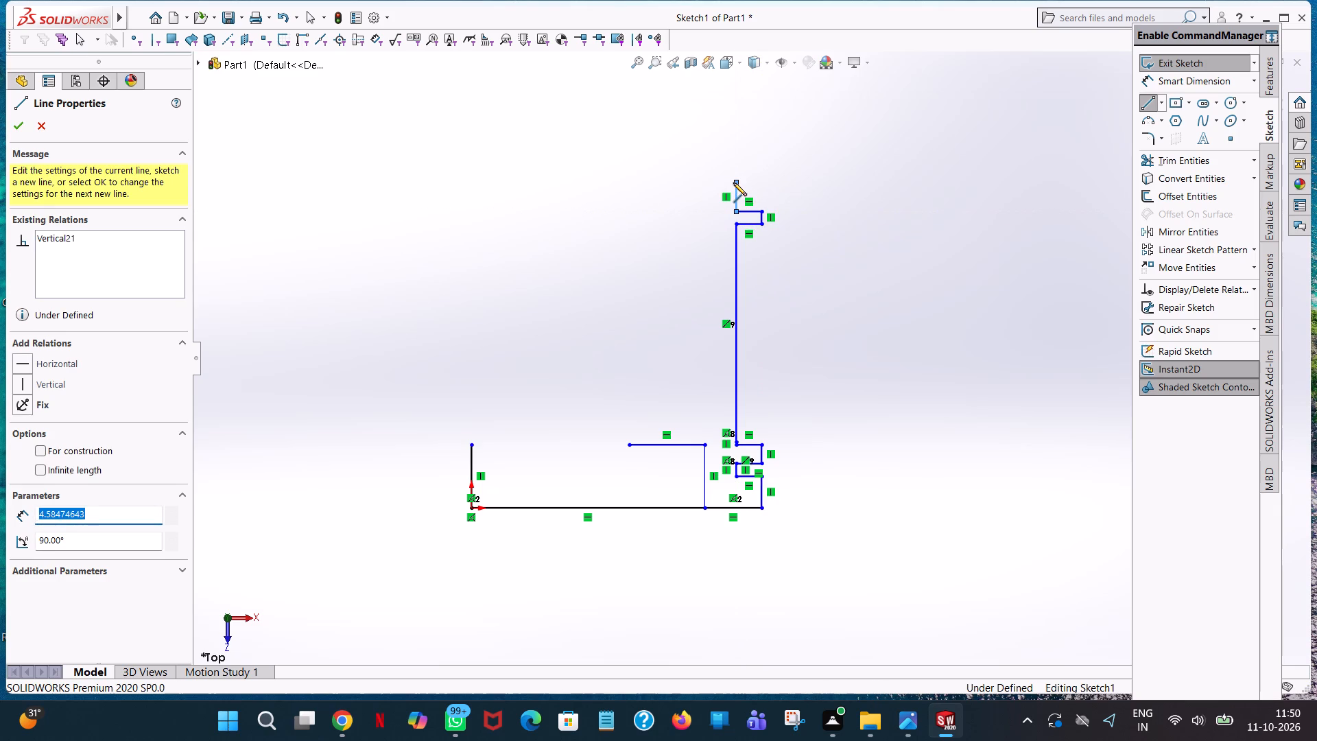
key(3)
key(Return)
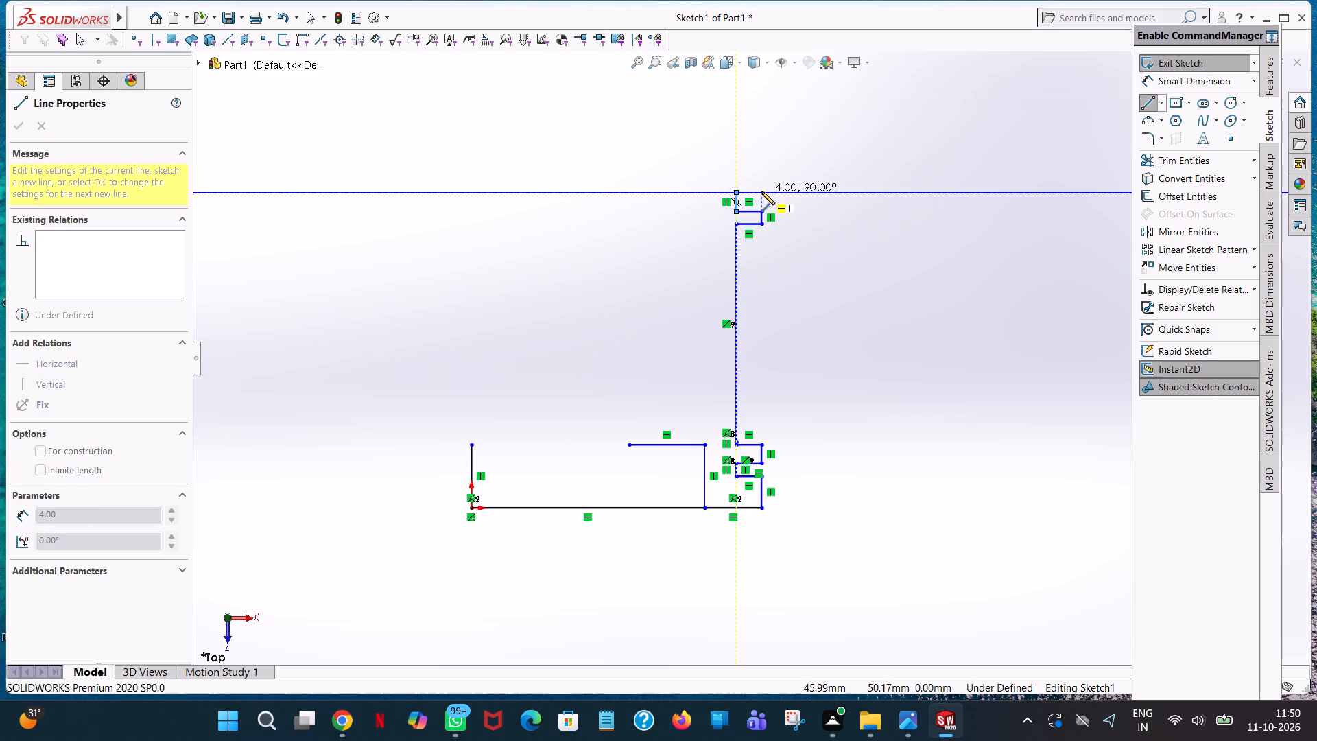
Continue the chain with a second tooth: lines 4 mm outward, 2 mm up, 4 mm back inward and 3 mm up.
click(761, 191)
click(760, 169)
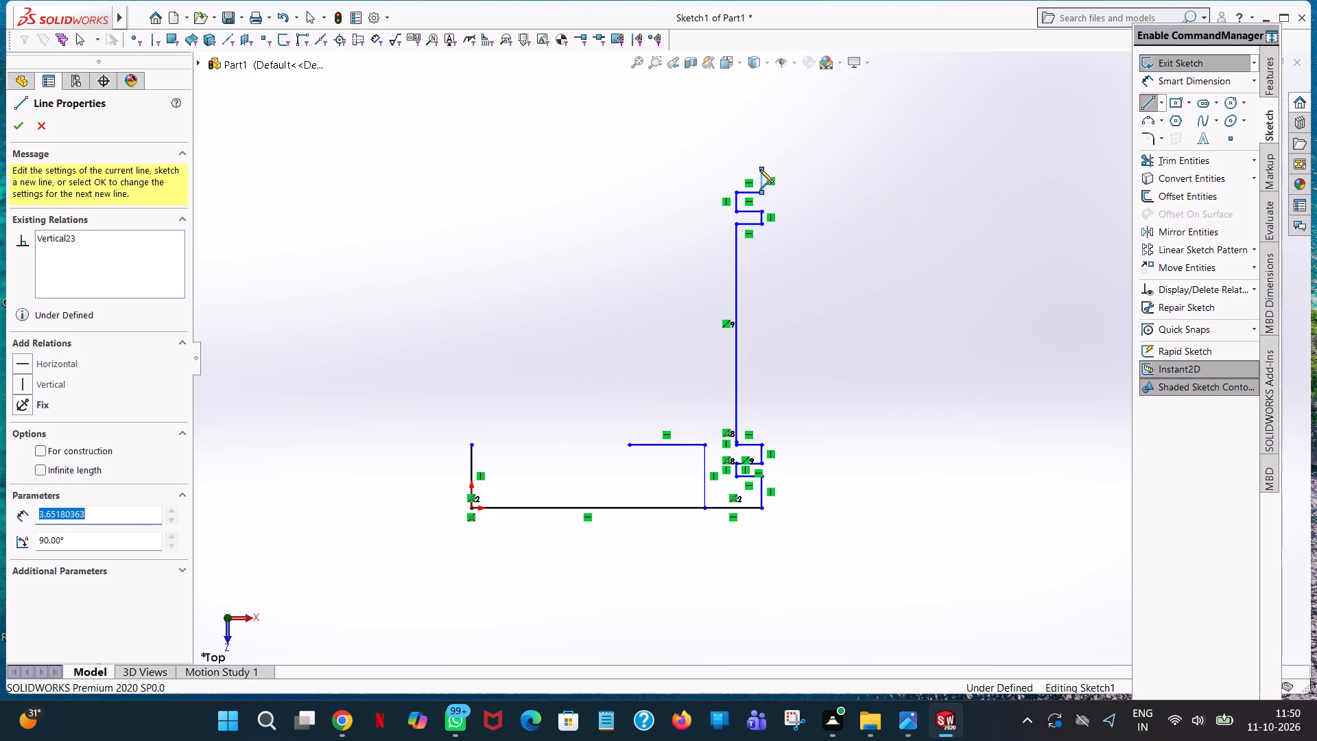
key(2)
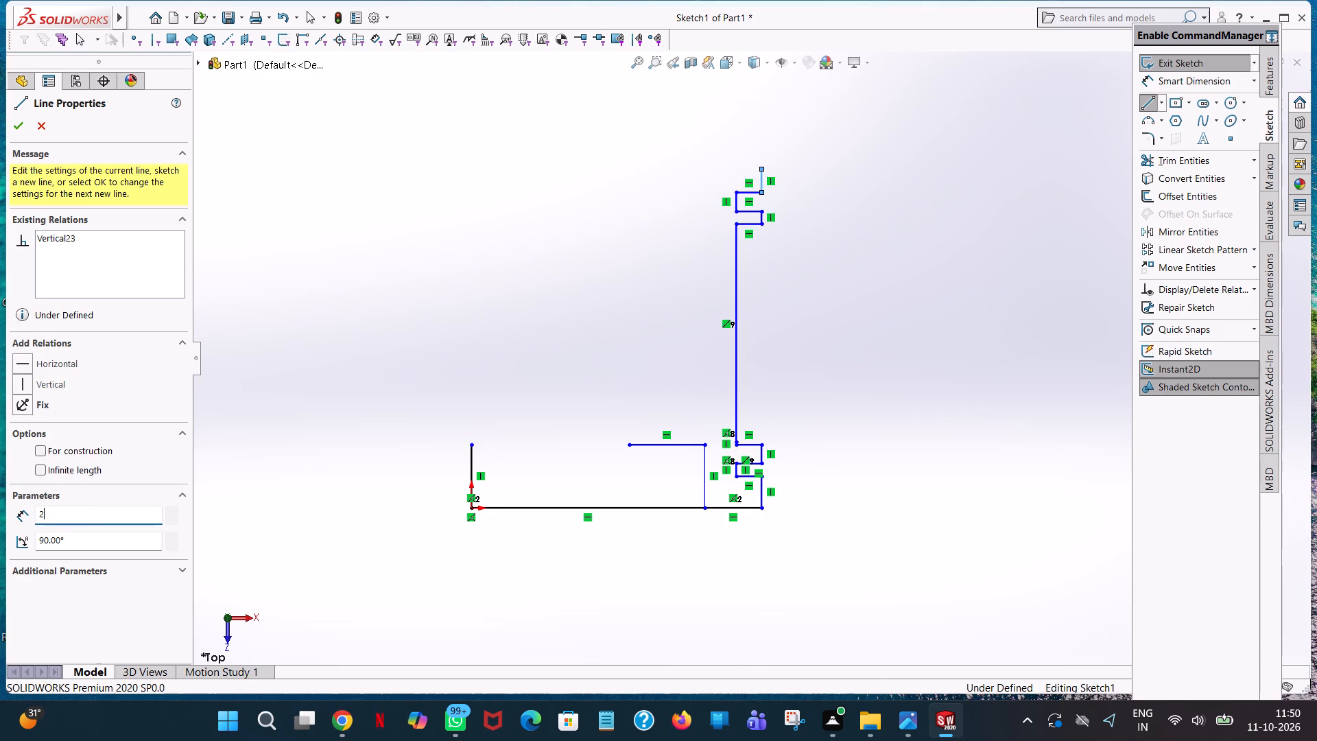
key(Return)
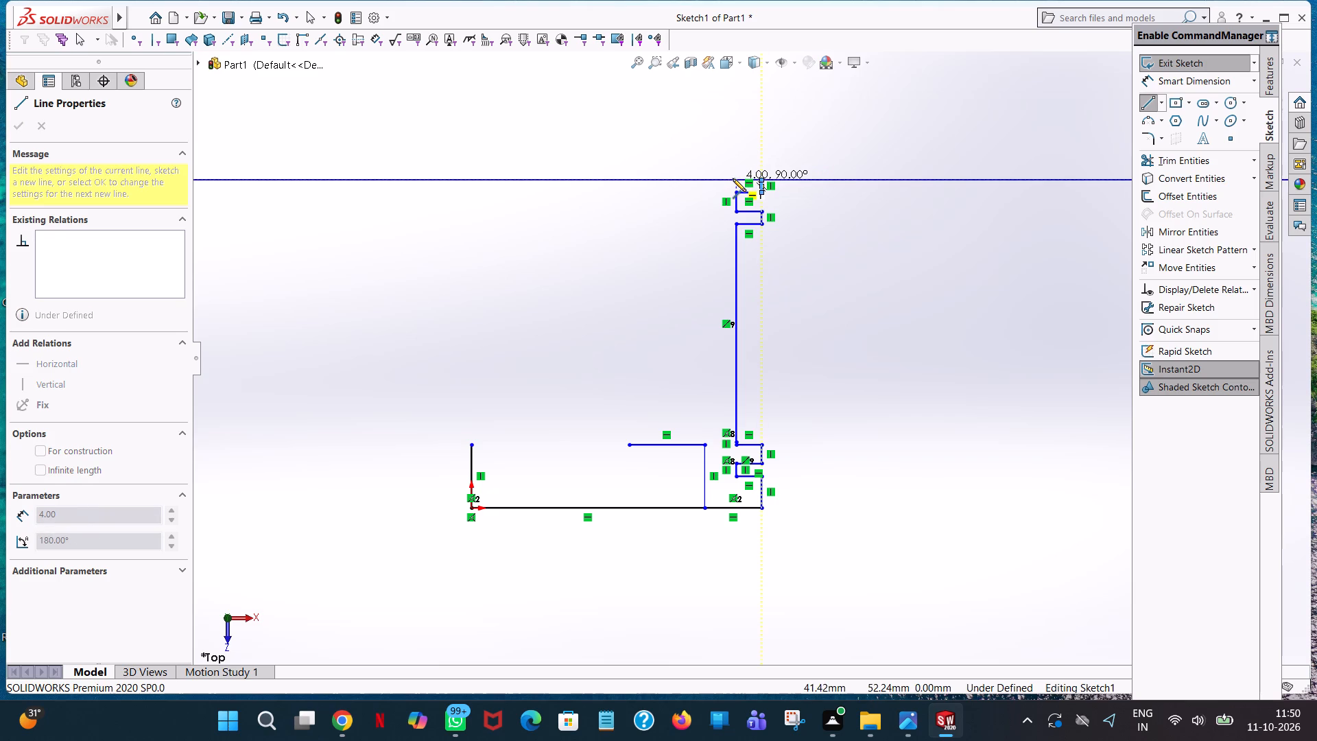
click(733, 178)
click(738, 149)
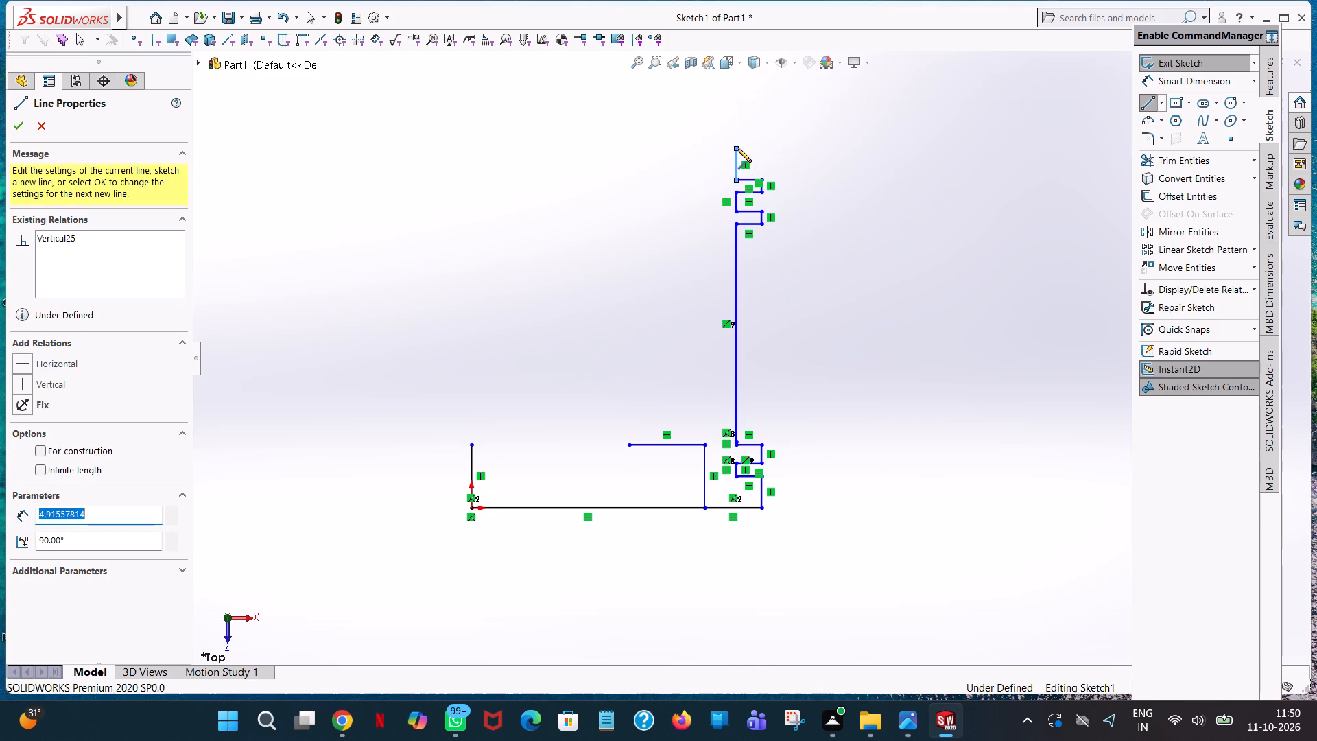
key(3)
key(Return)
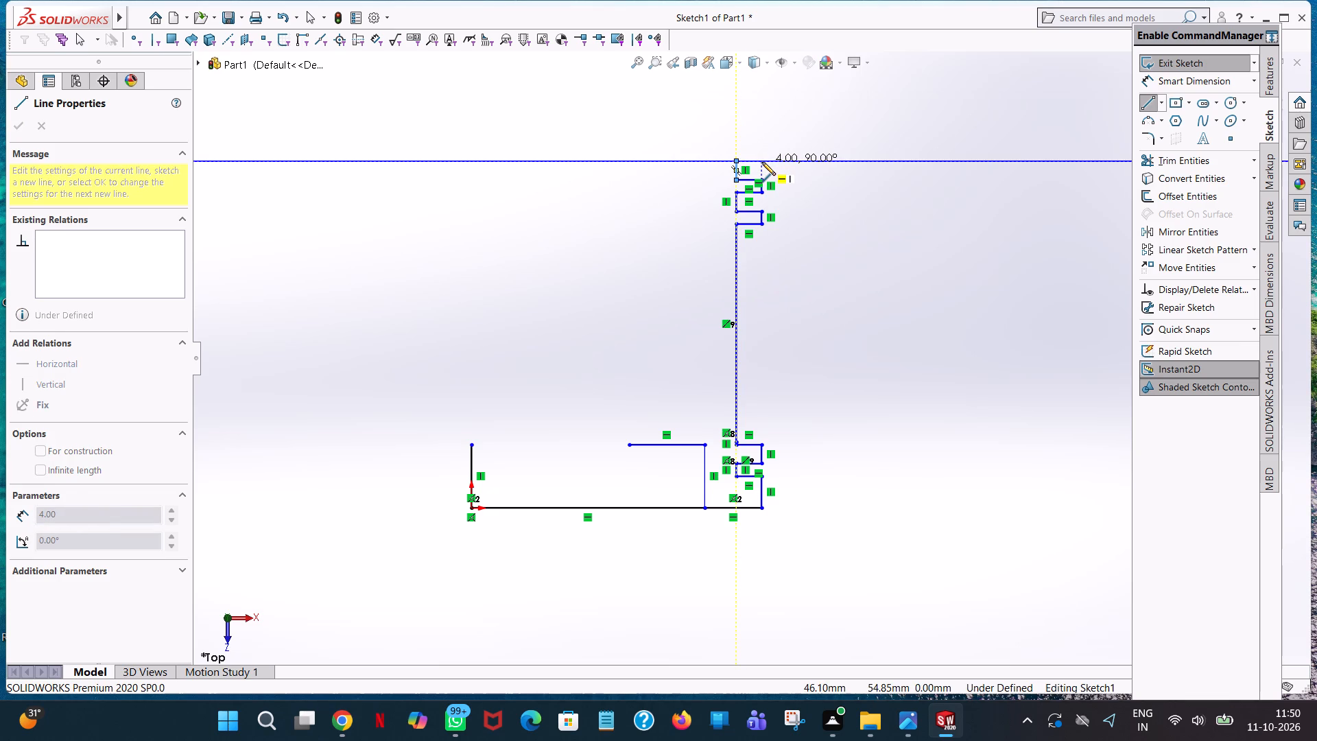
Continue the chain with a third tooth: lines 4 mm outward, 2 mm up, 4 mm back inward and 3 mm up.
click(762, 162)
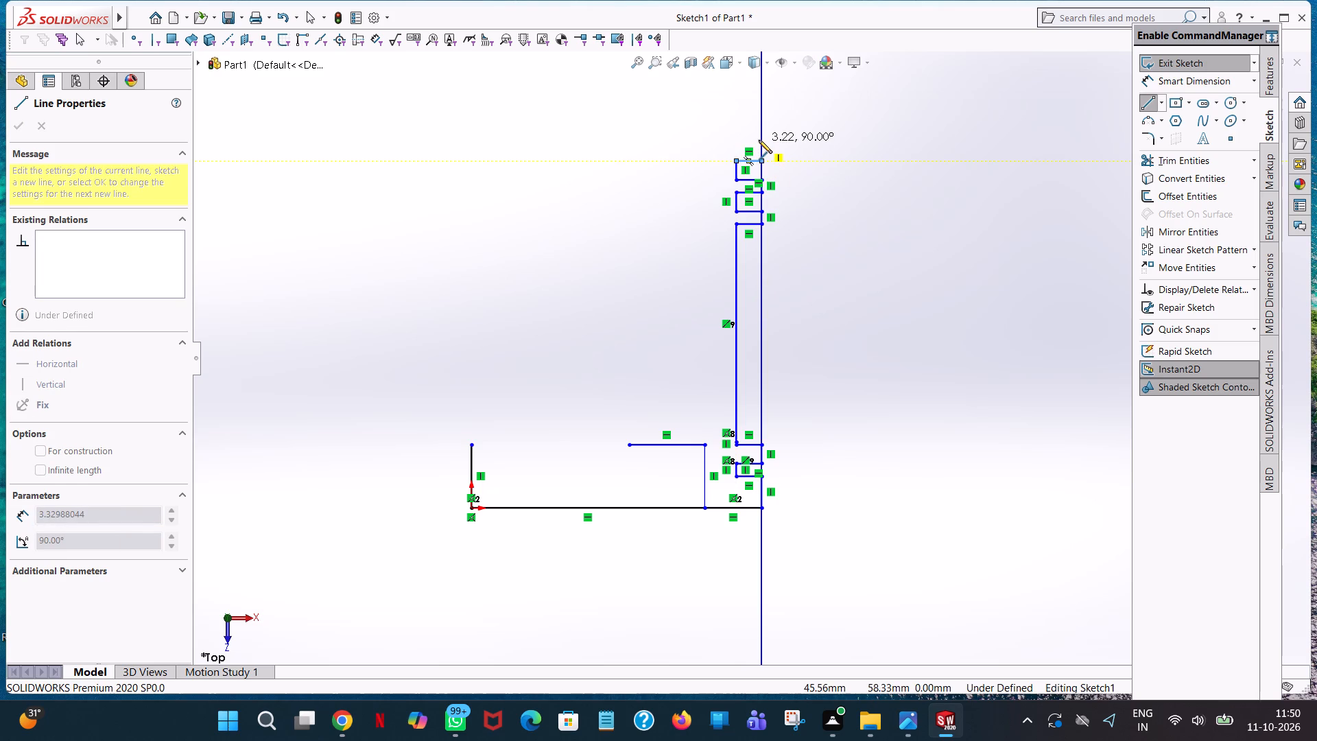
click(759, 140)
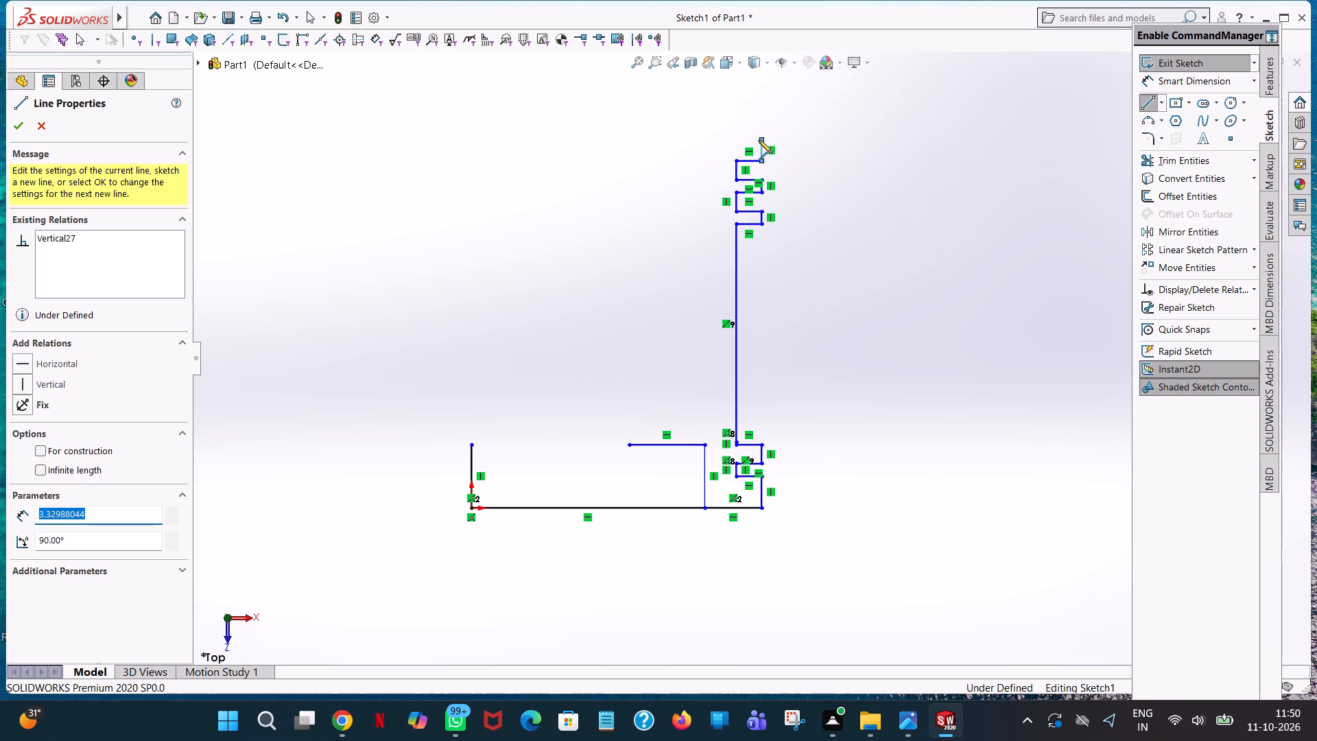
key(2)
key(Return)
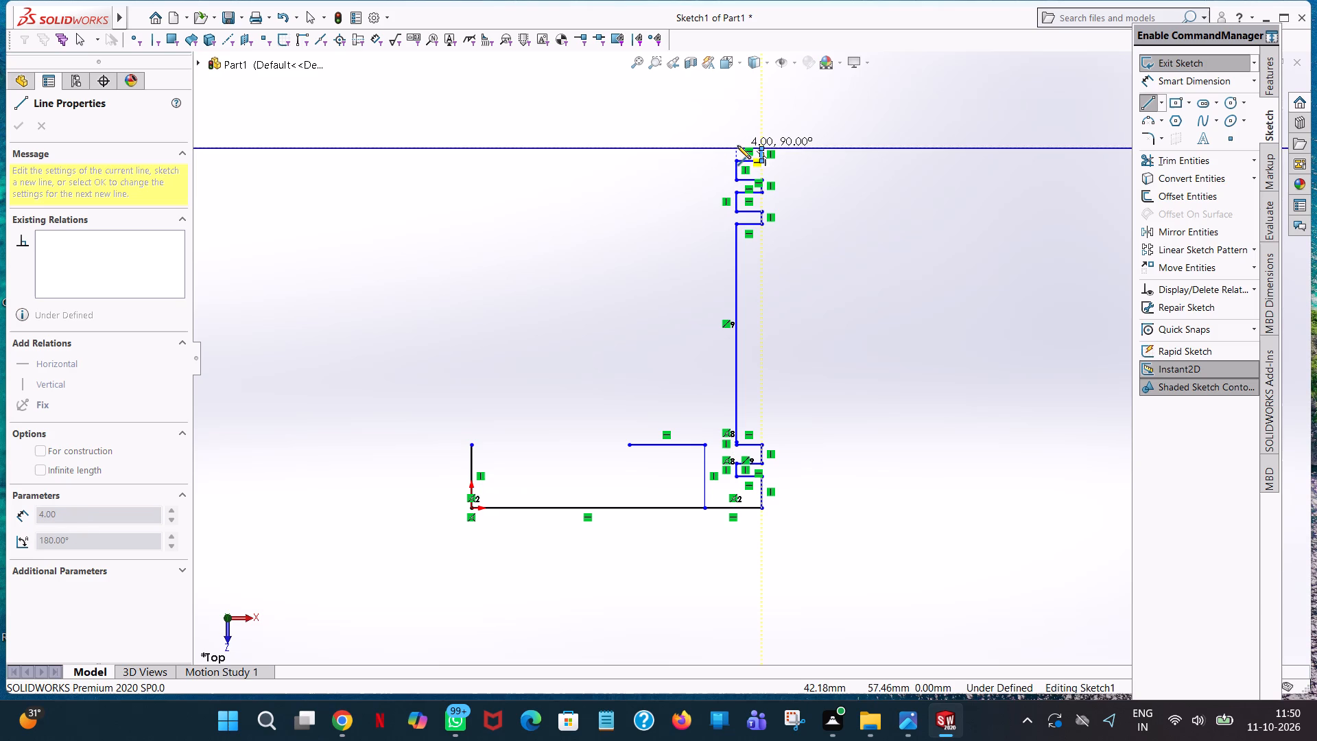
click(737, 145)
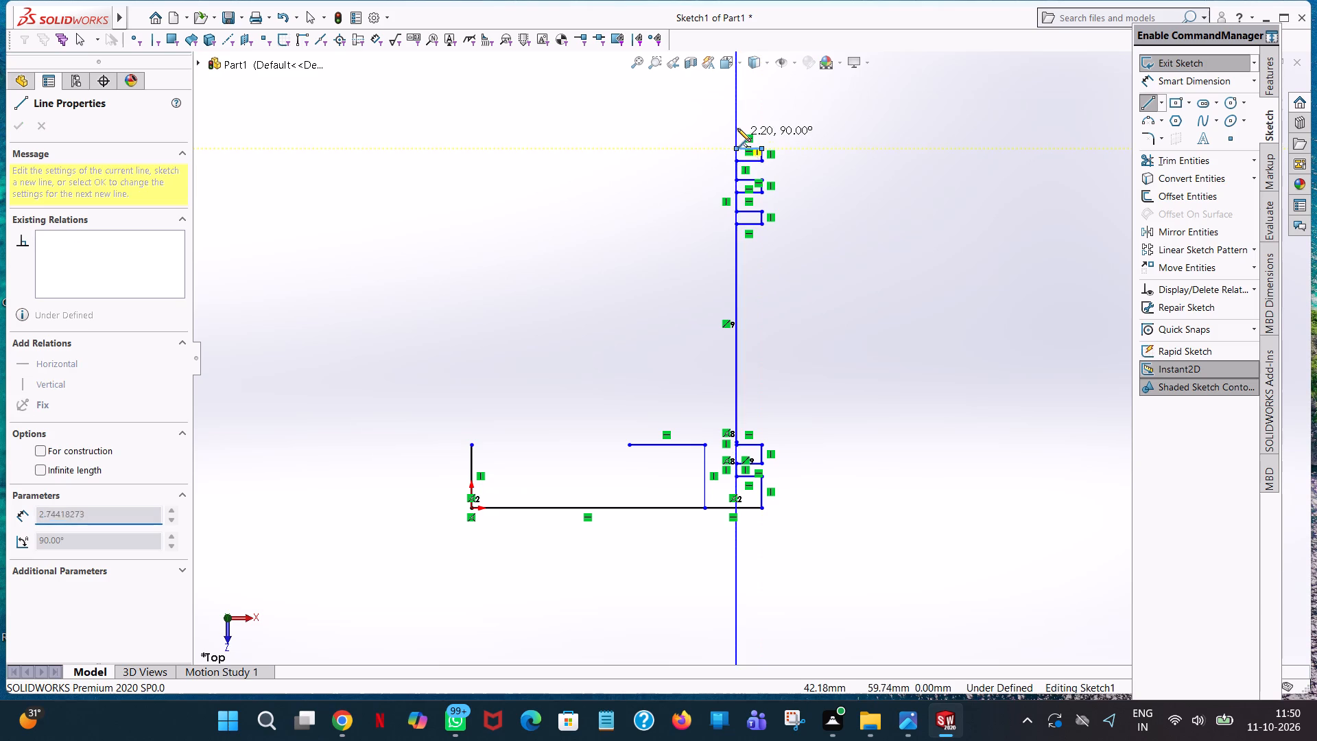
click(737, 121)
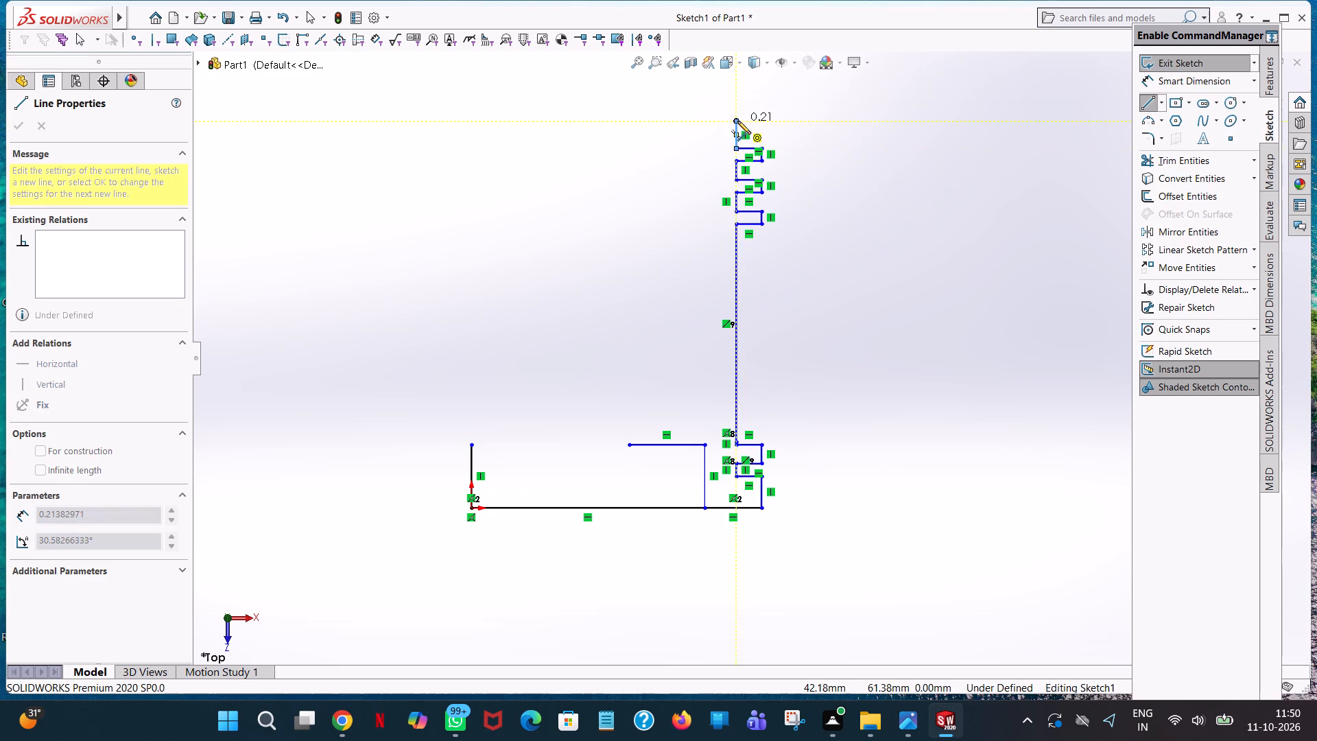
right_click(737, 121)
click(749, 129)
scroll(749, 128, down, 1)
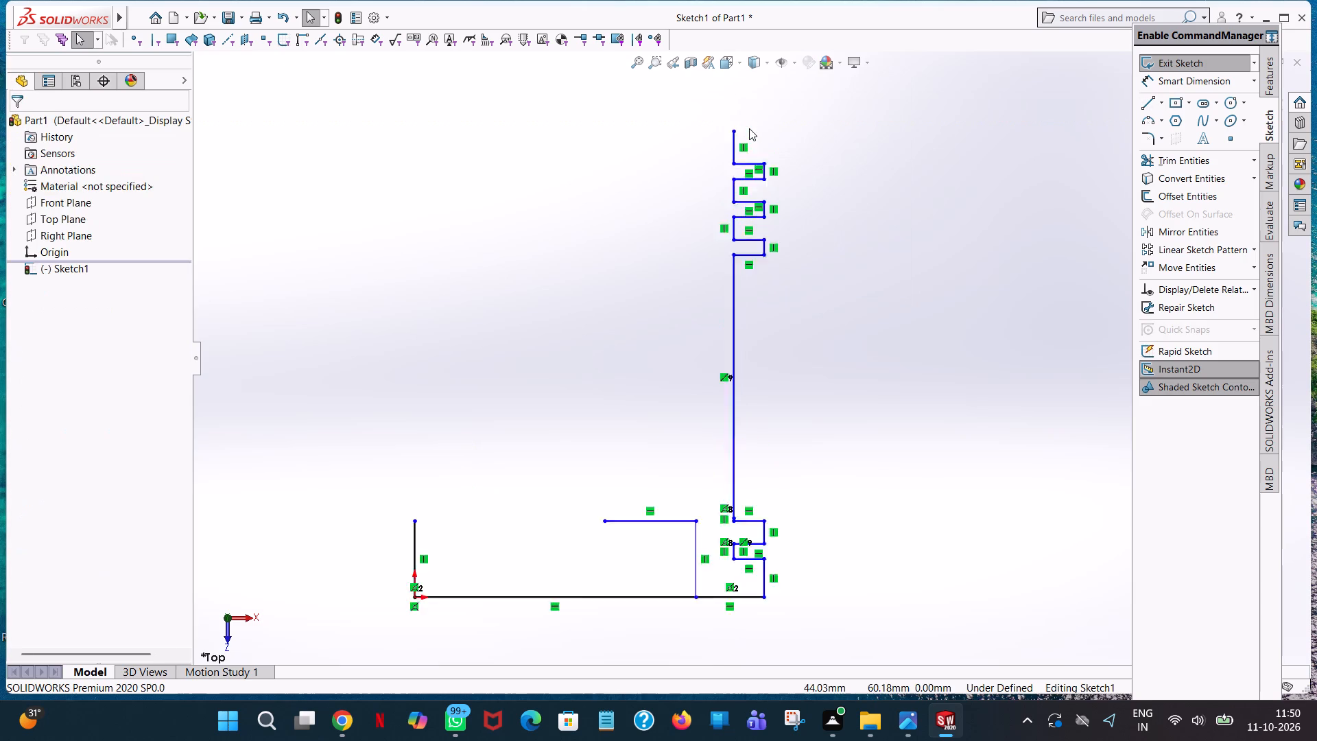
scroll(749, 128, down, 3)
click(723, 190)
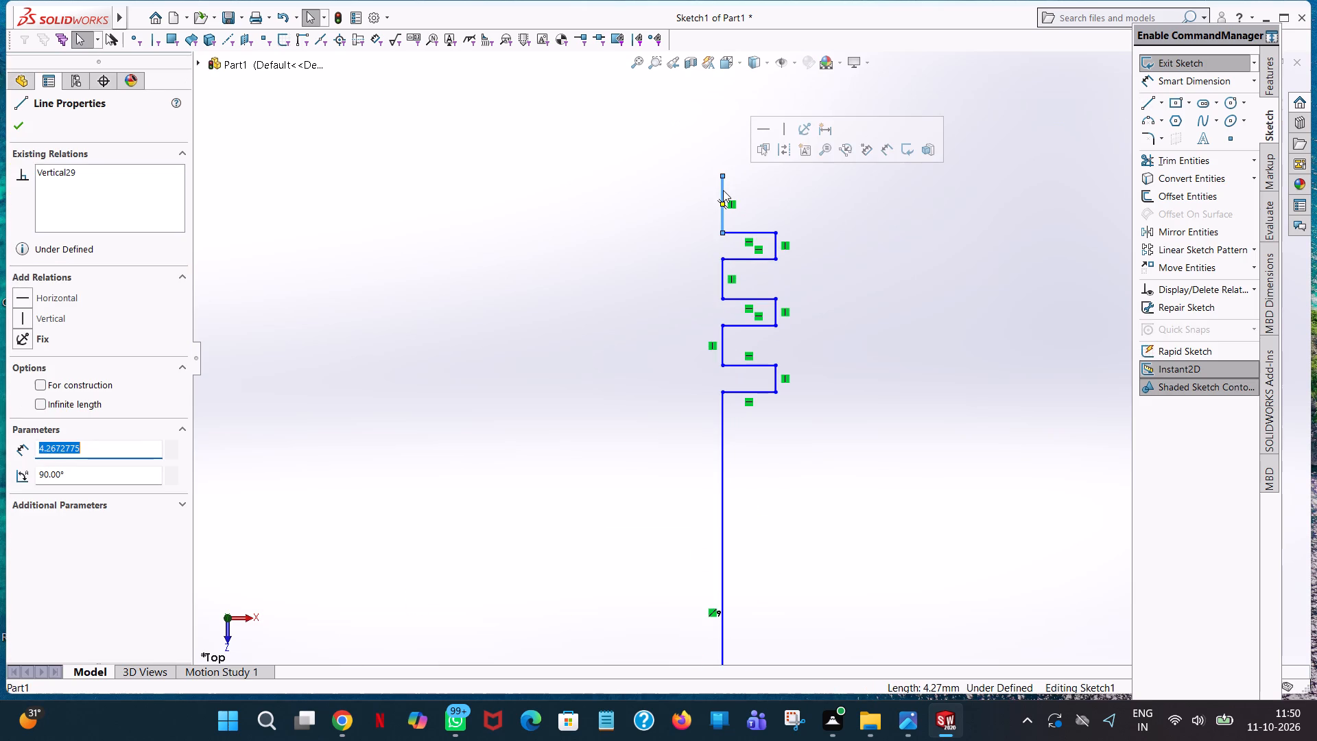
key(3)
key(Return)
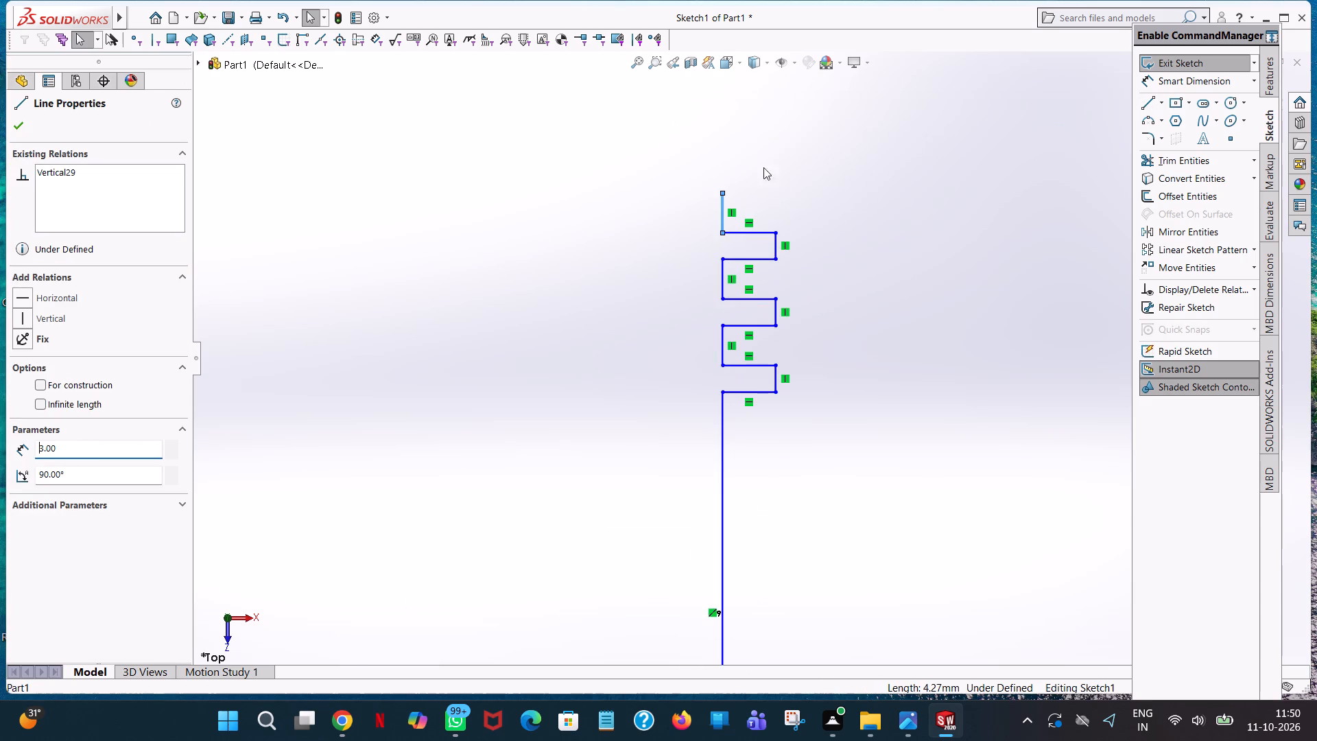
Add a fourth tooth from the chain's top end: lines 4 mm outward, 3 mm up, 4 mm back inward and 2 mm up.
click(1148, 99)
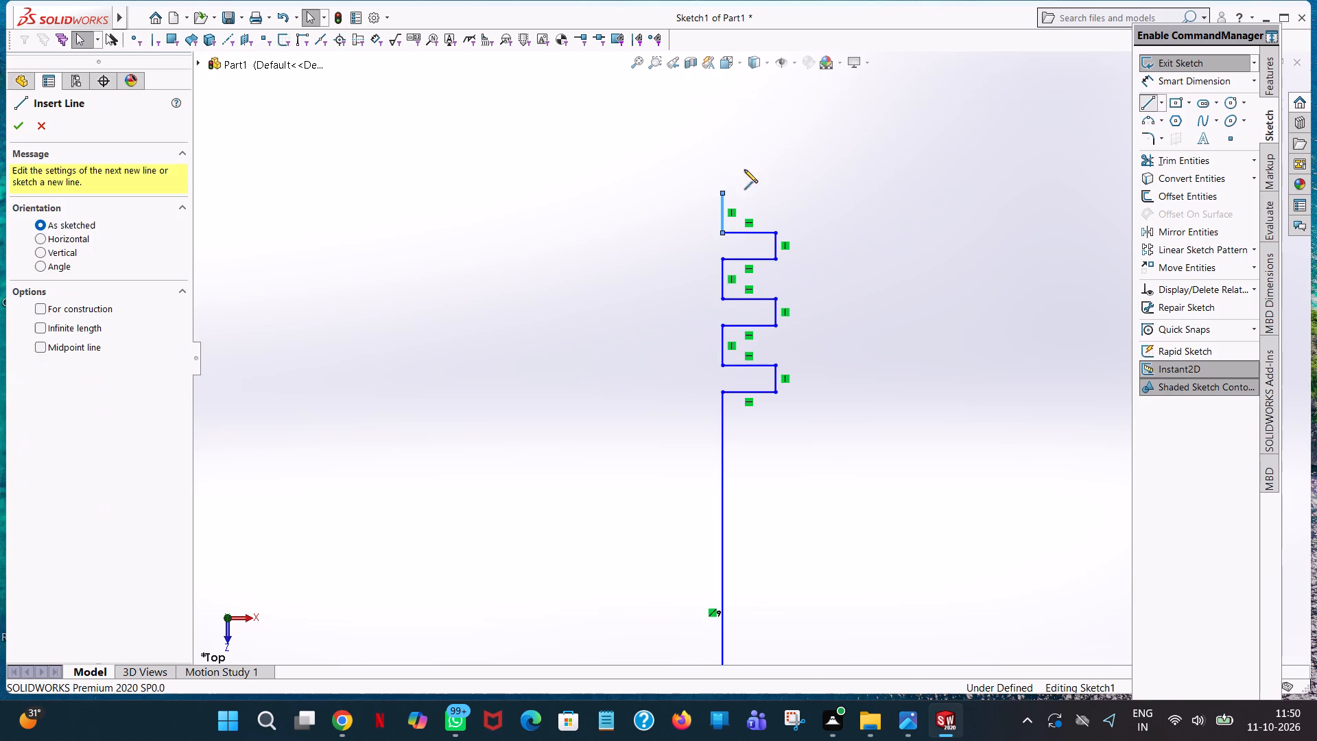
click(722, 191)
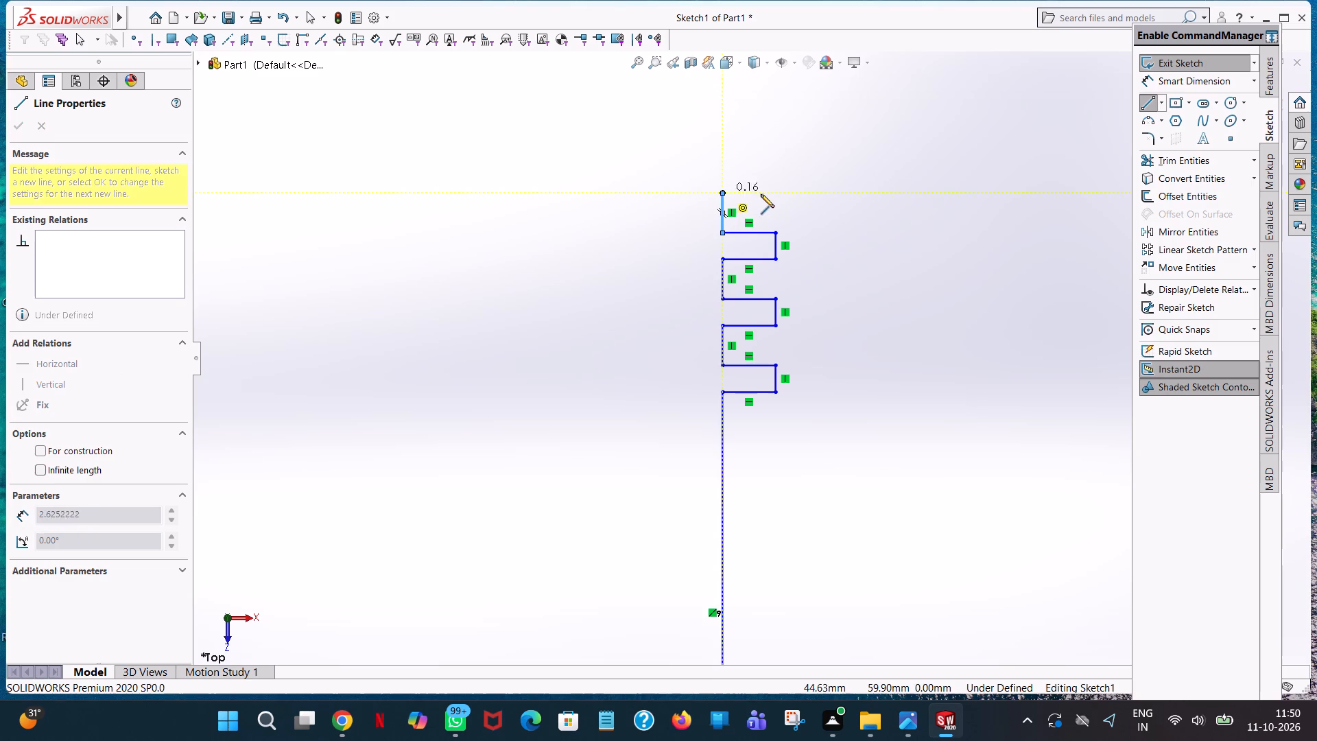
click(777, 193)
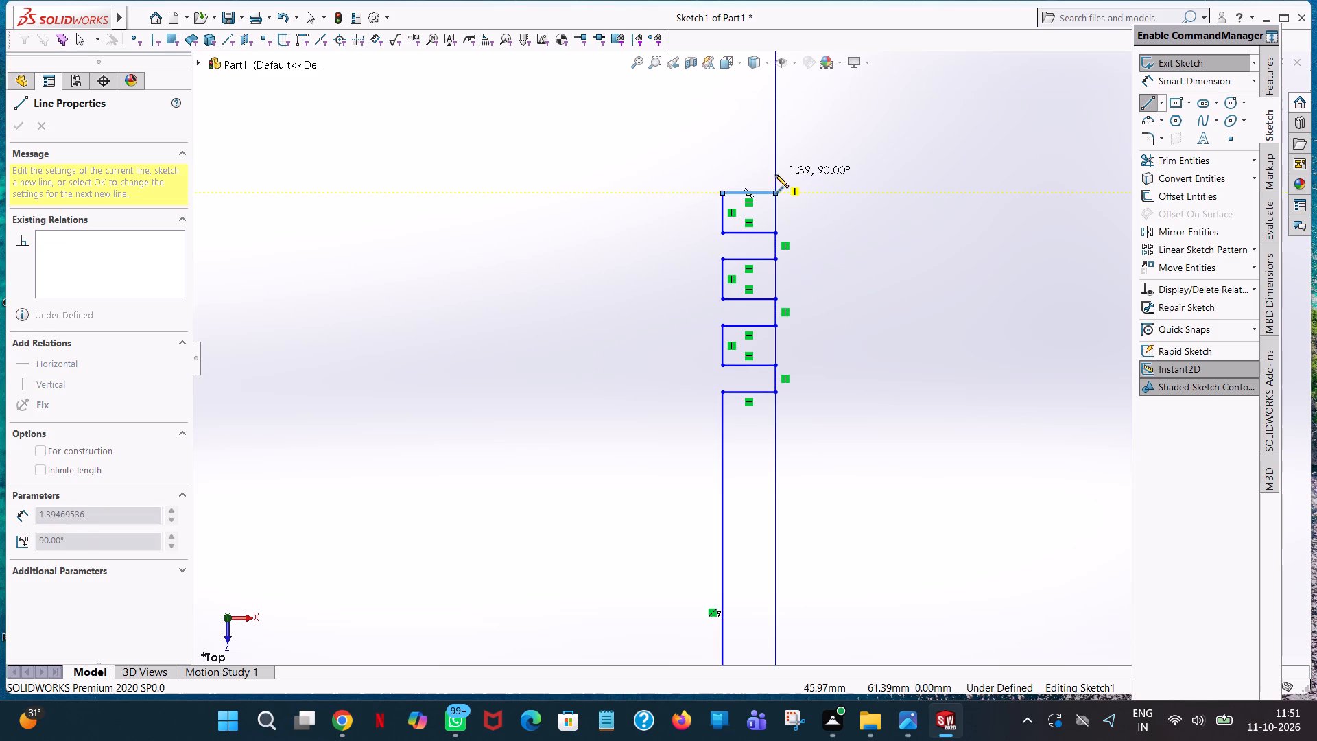
click(776, 137)
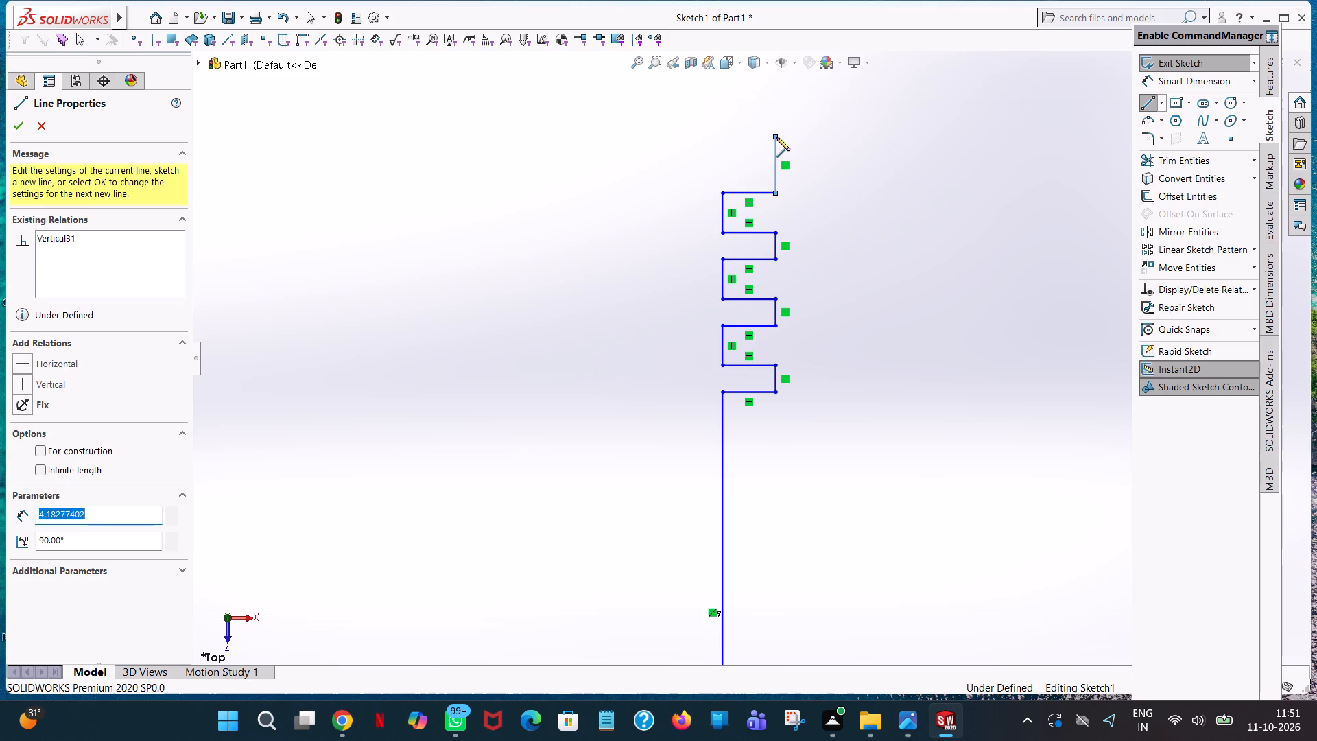
key(3)
key(Return)
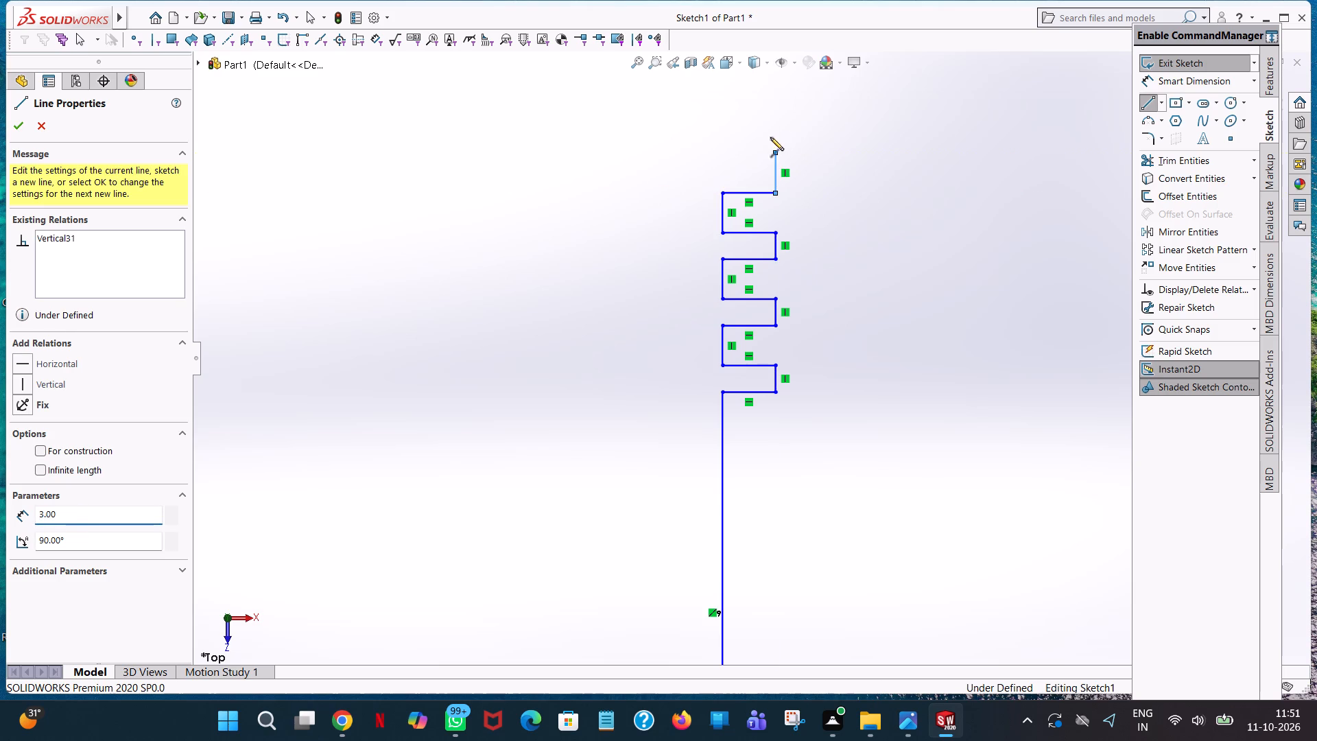
click(720, 152)
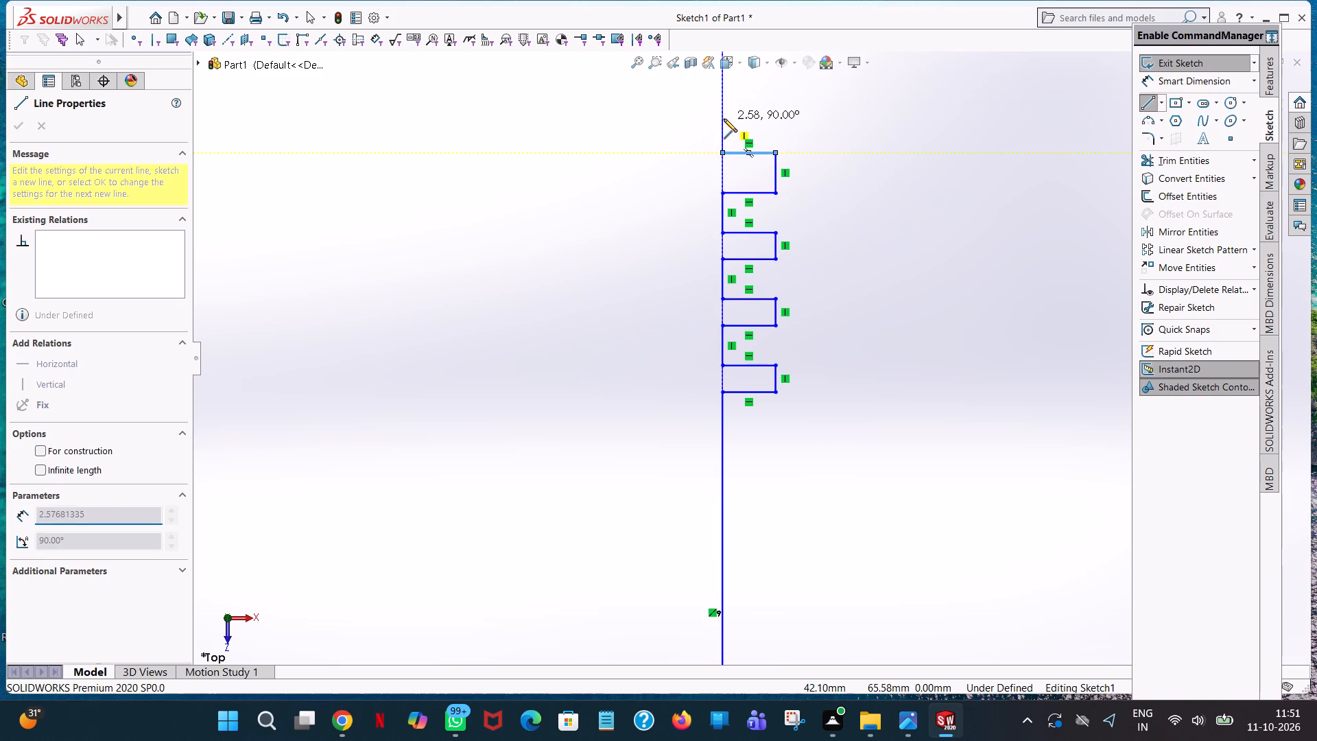
click(724, 119)
key(2)
key(Return)
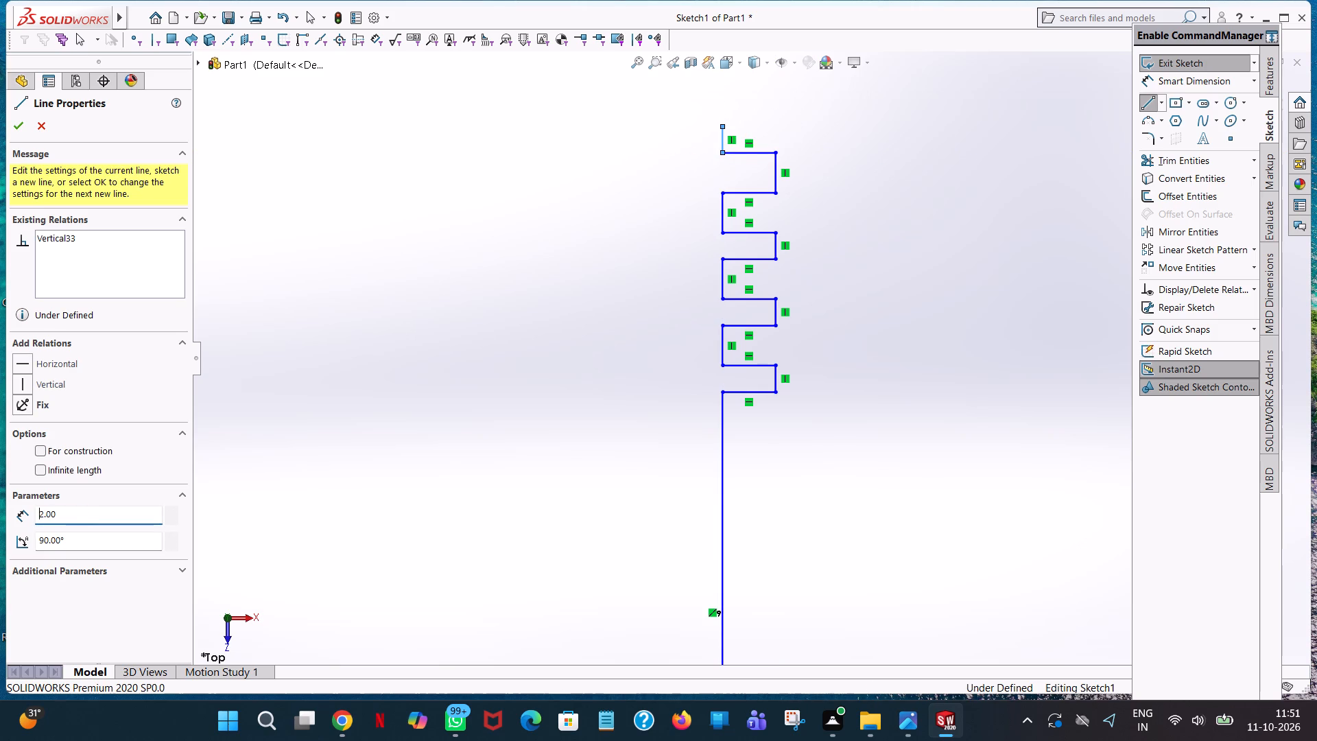
scroll(724, 119, up, 4)
right_click(723, 118)
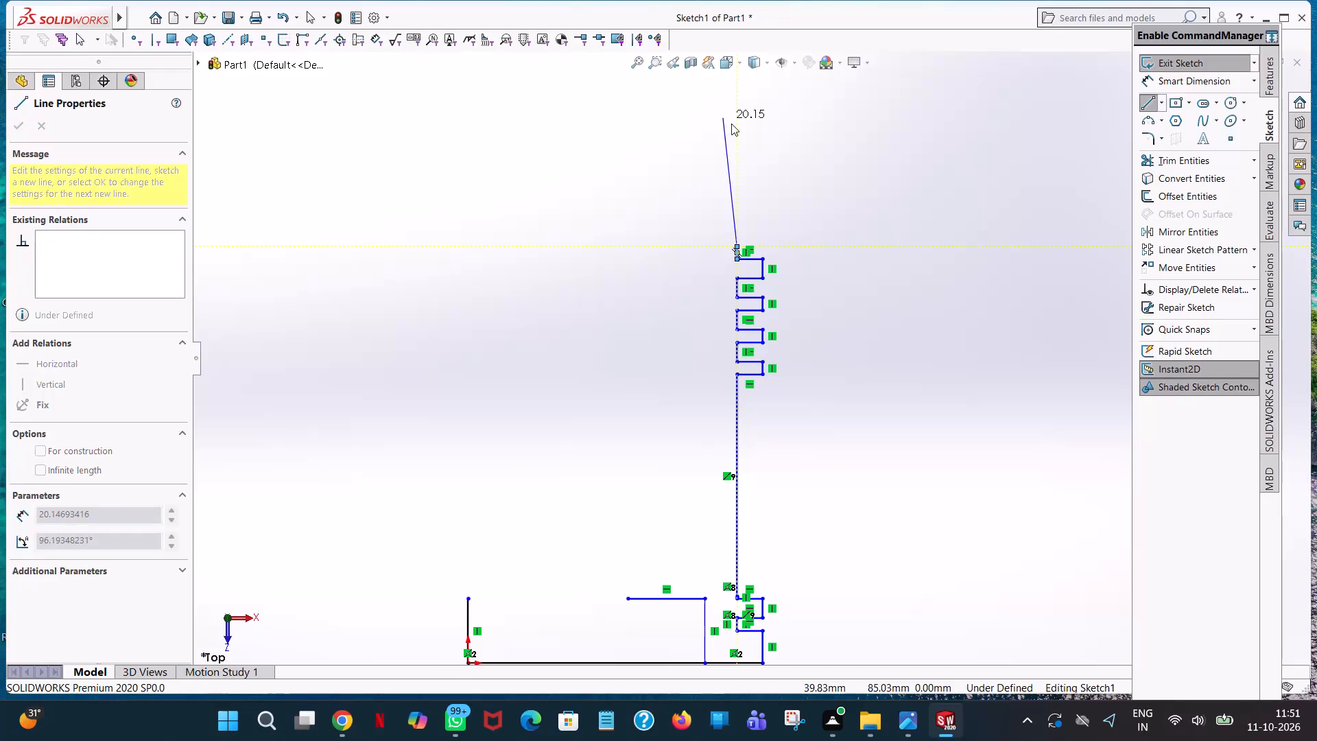
click(743, 128)
Draw a 65 mm vertical line up from the origin, level with the top end of the toothed chain.
scroll(723, 336, down, 3)
scroll(723, 336, up, 6)
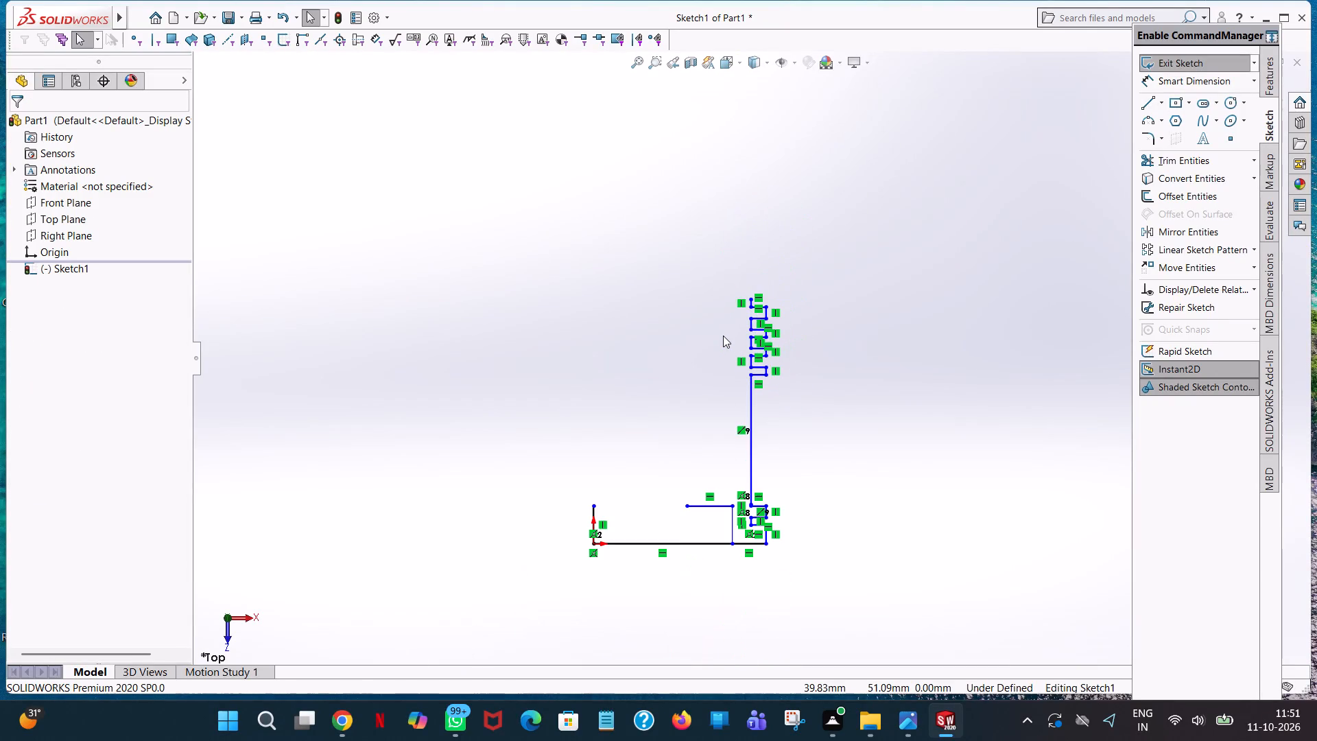
scroll(723, 336, down, 2)
scroll(723, 336, up, 3)
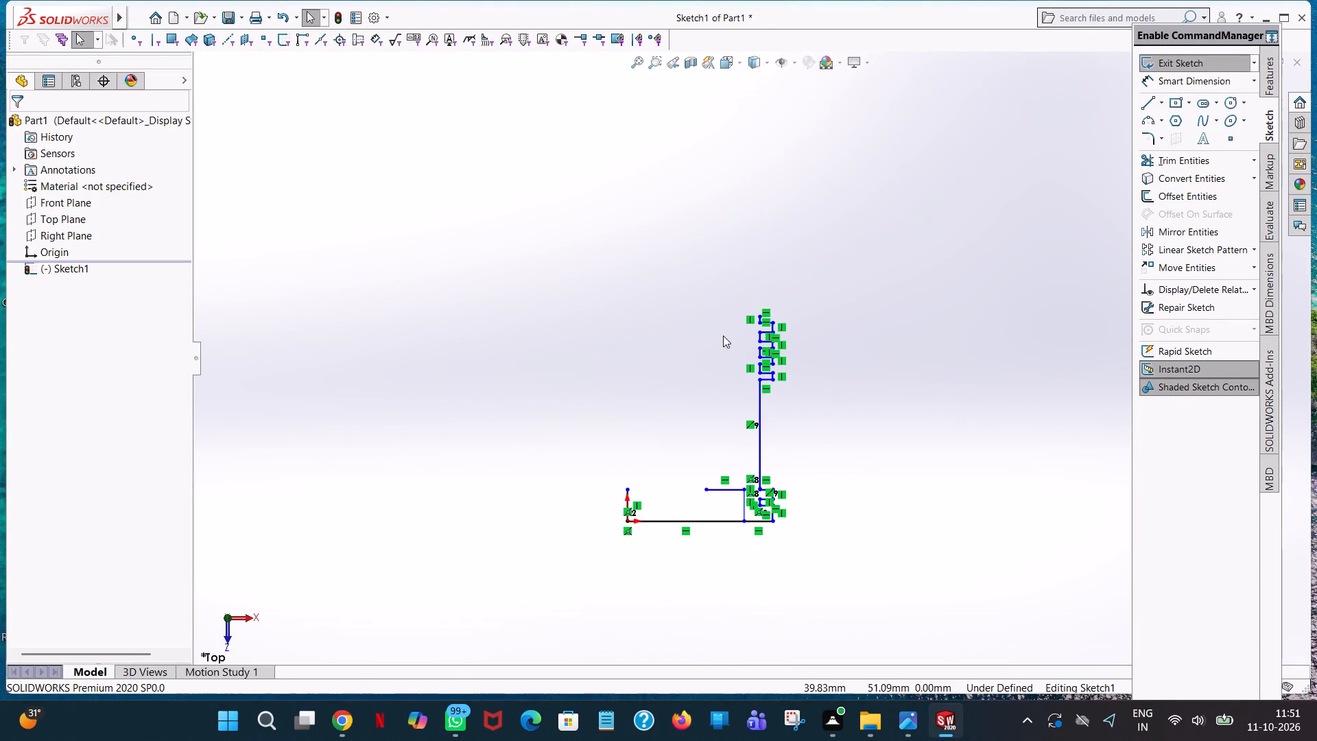
scroll(723, 336, up, 4)
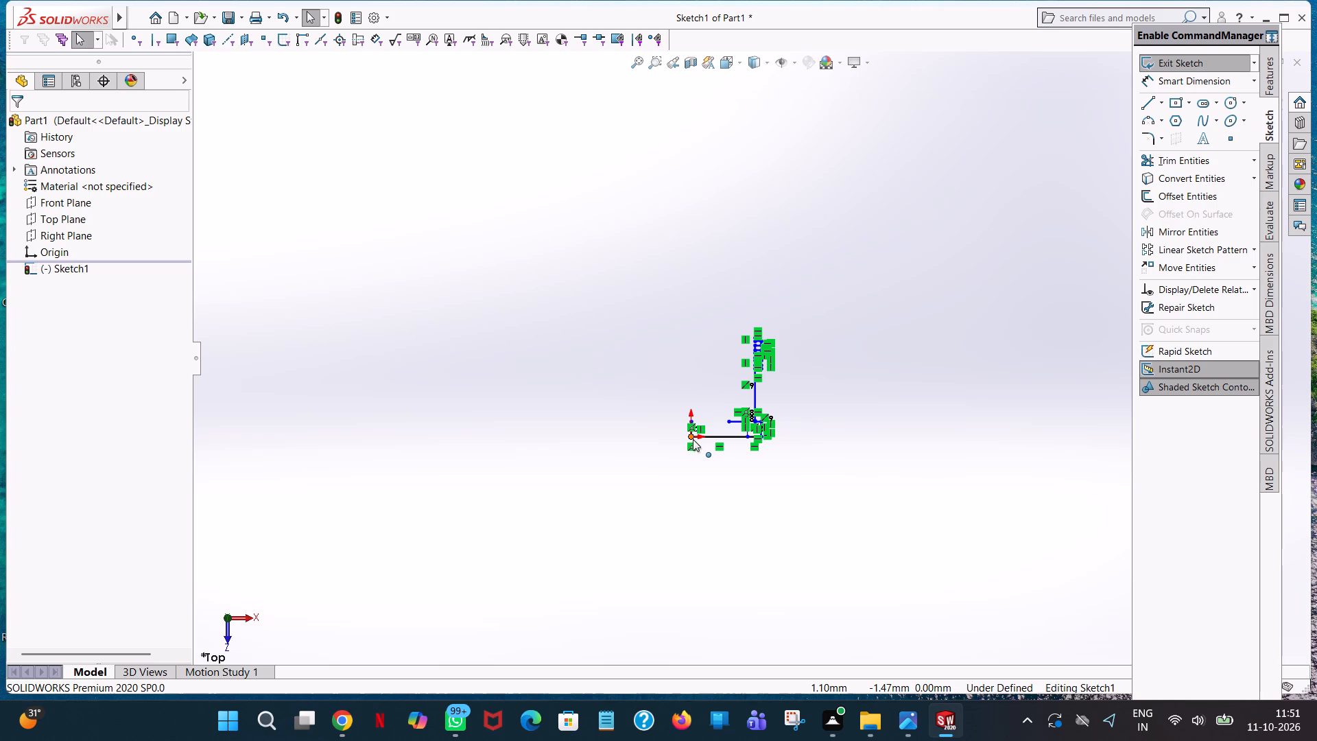
scroll(792, 355, down, 4)
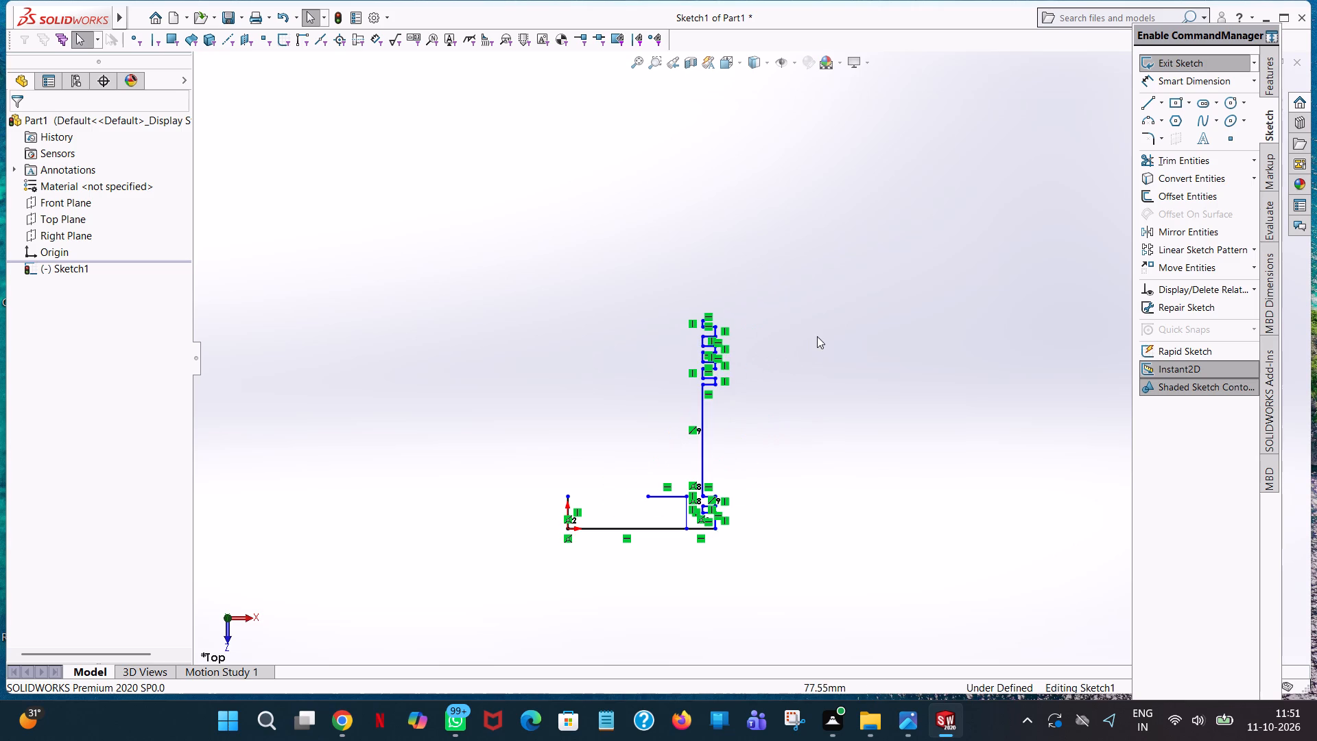
click(1145, 102)
click(568, 530)
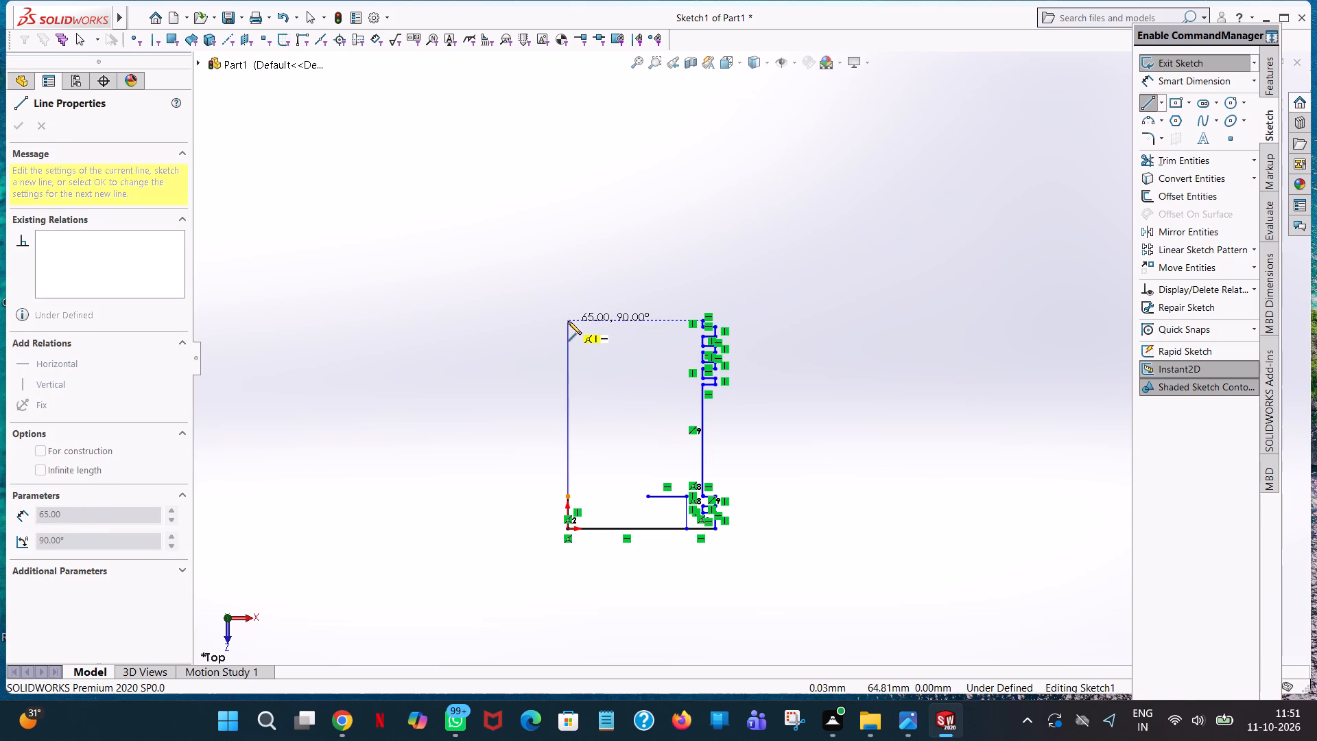
click(568, 321)
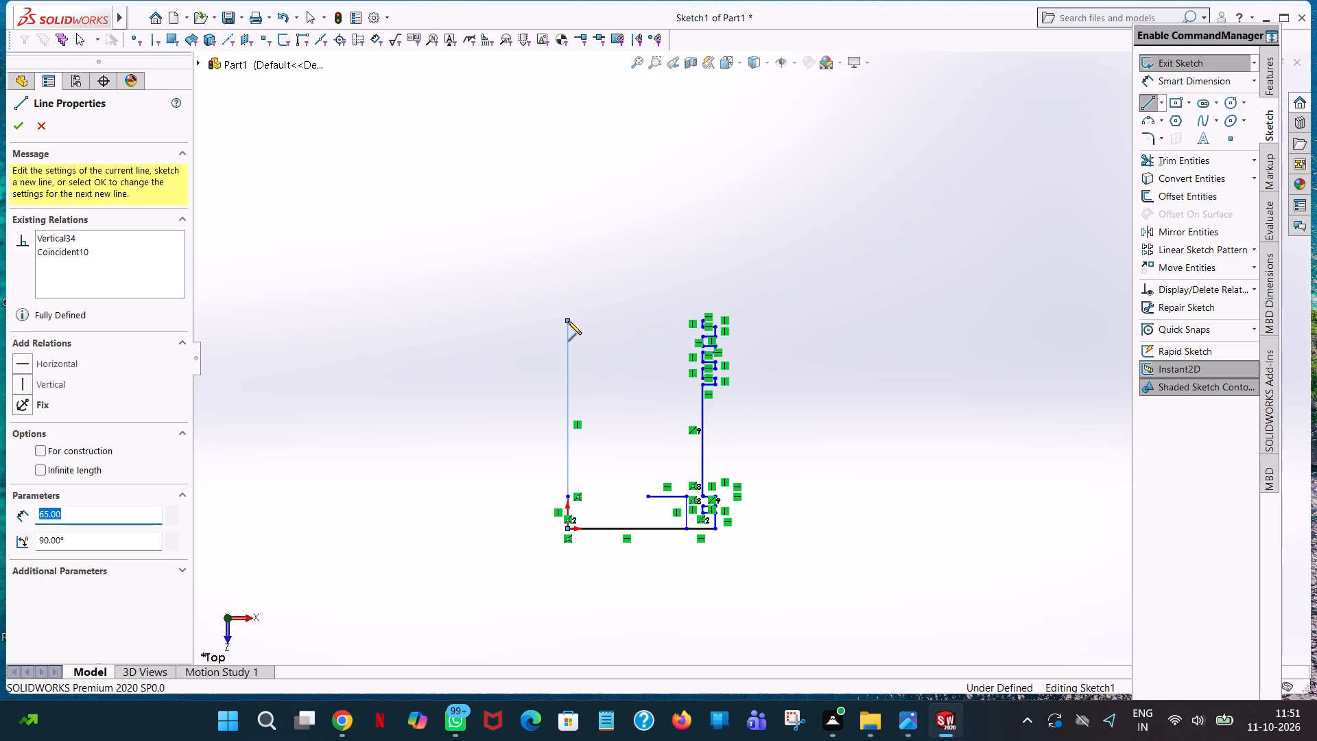
scroll(568, 321, down, 4)
right_click(568, 321)
click(586, 328)
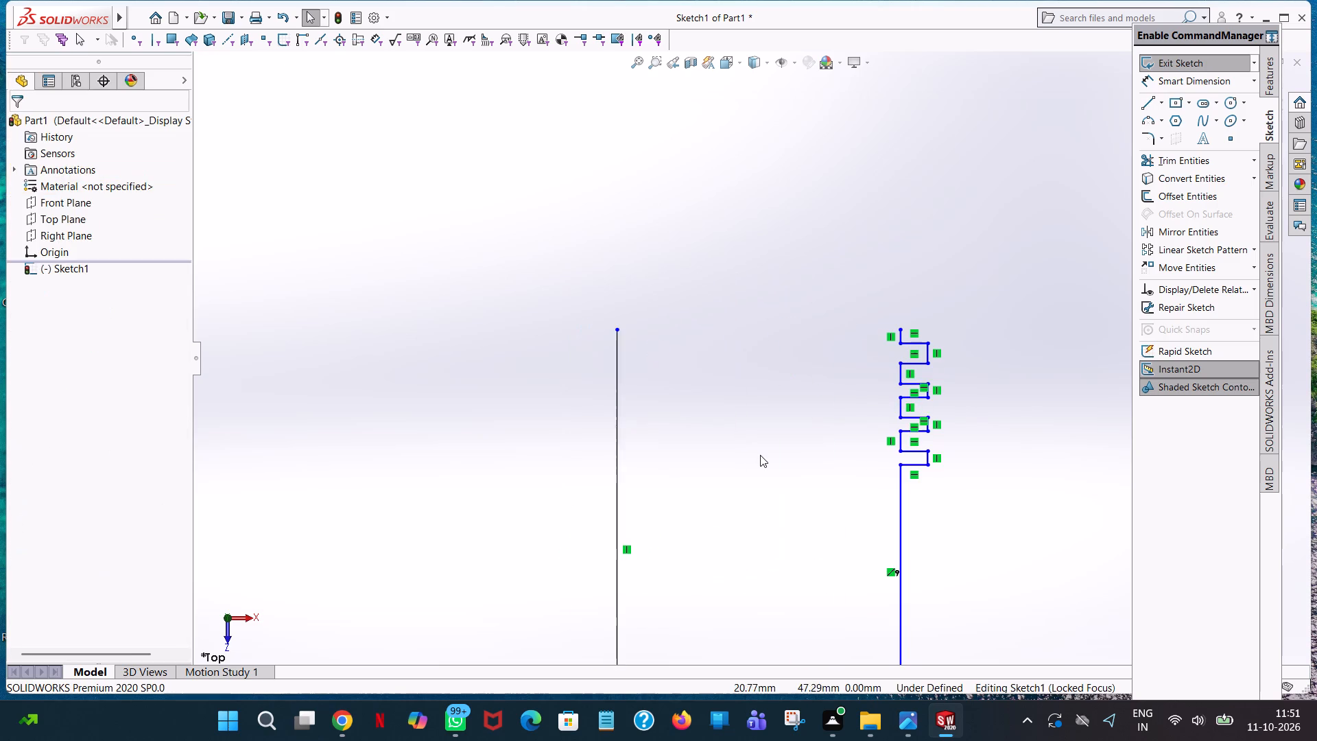
Trim away the leftover short vertical line and the horizontal line attached to its top, inside the lower part of the profile.
scroll(760, 455, up, 5)
scroll(829, 617, down, 3)
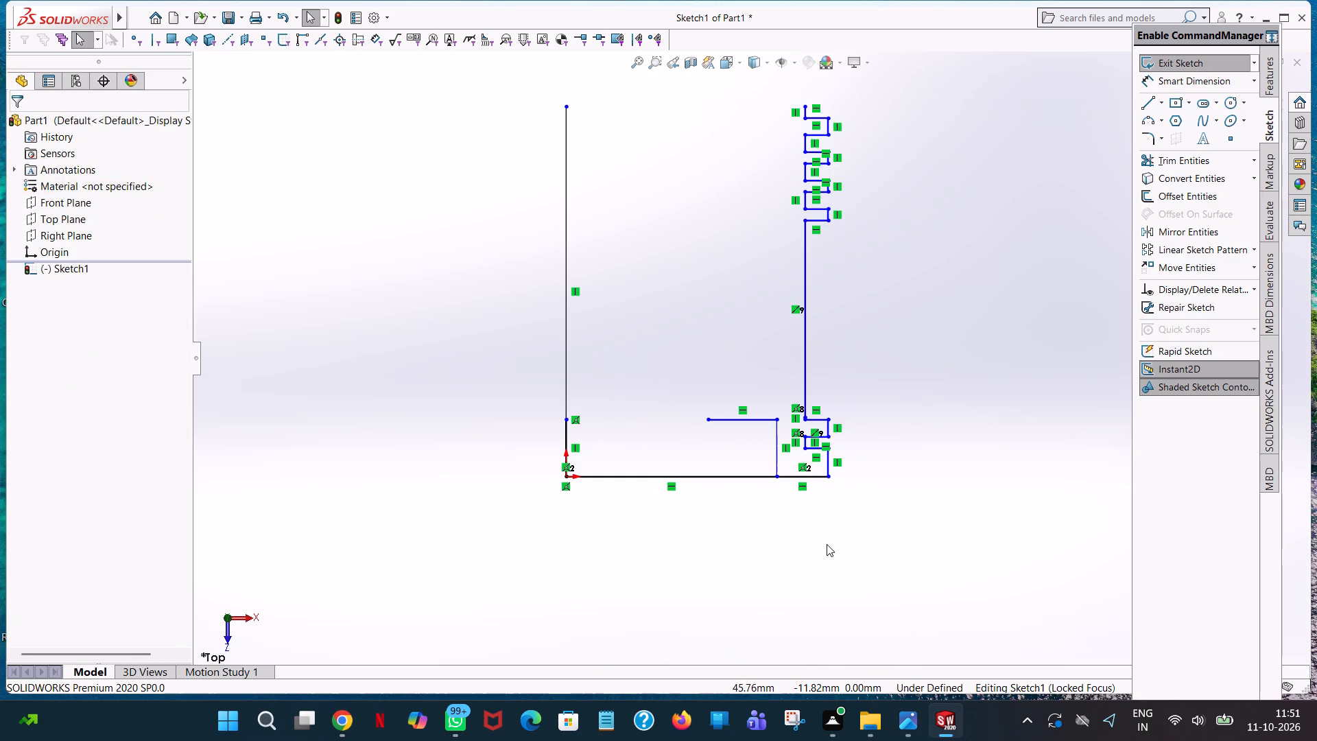
click(1146, 159)
click(741, 414)
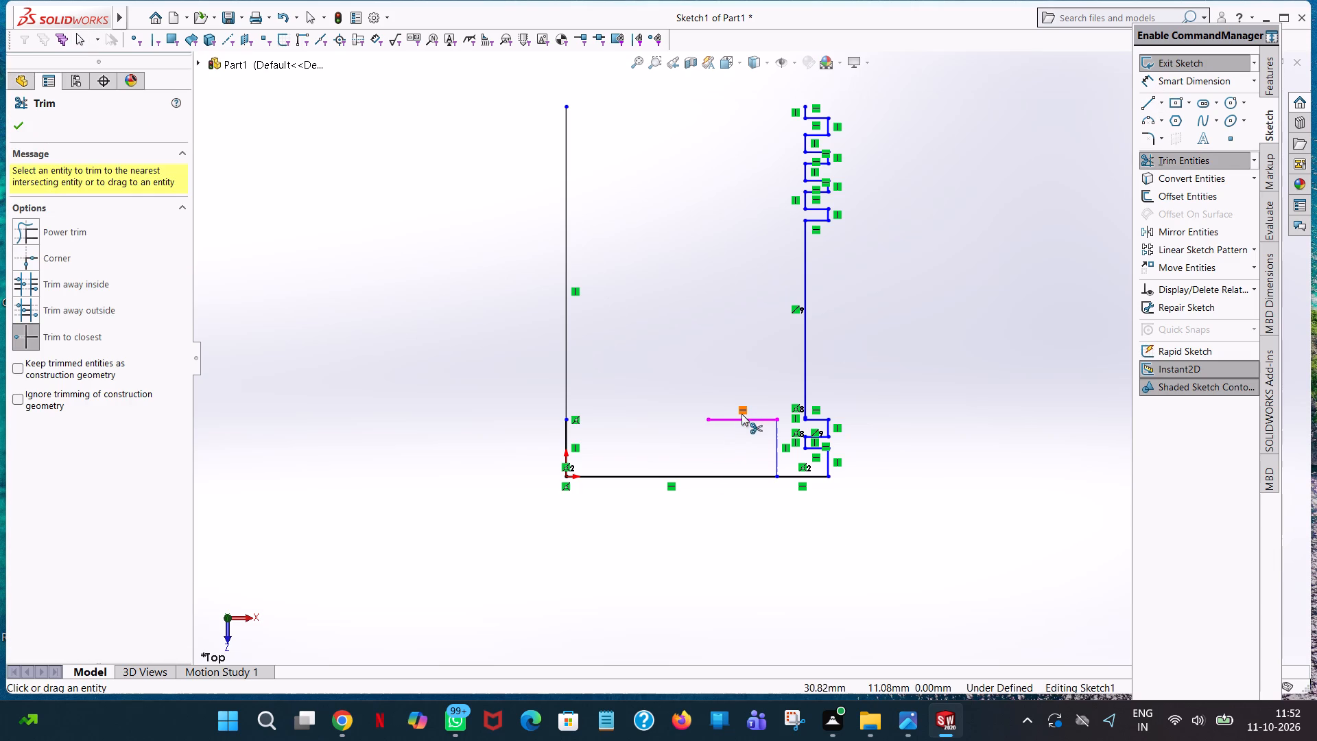
click(779, 444)
click(764, 421)
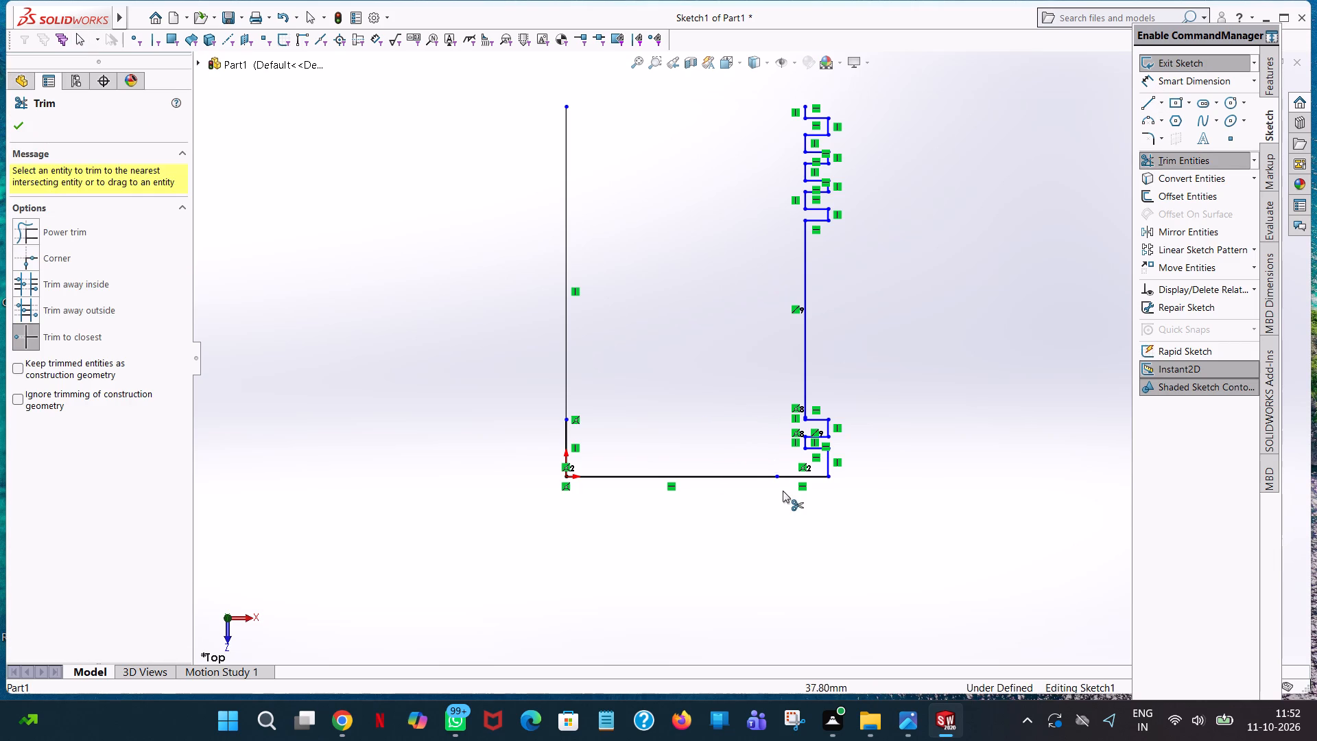
scroll(791, 455, down, 6)
scroll(843, 374, up, 7)
scroll(781, 108, down, 4)
scroll(792, 182, up, 3)
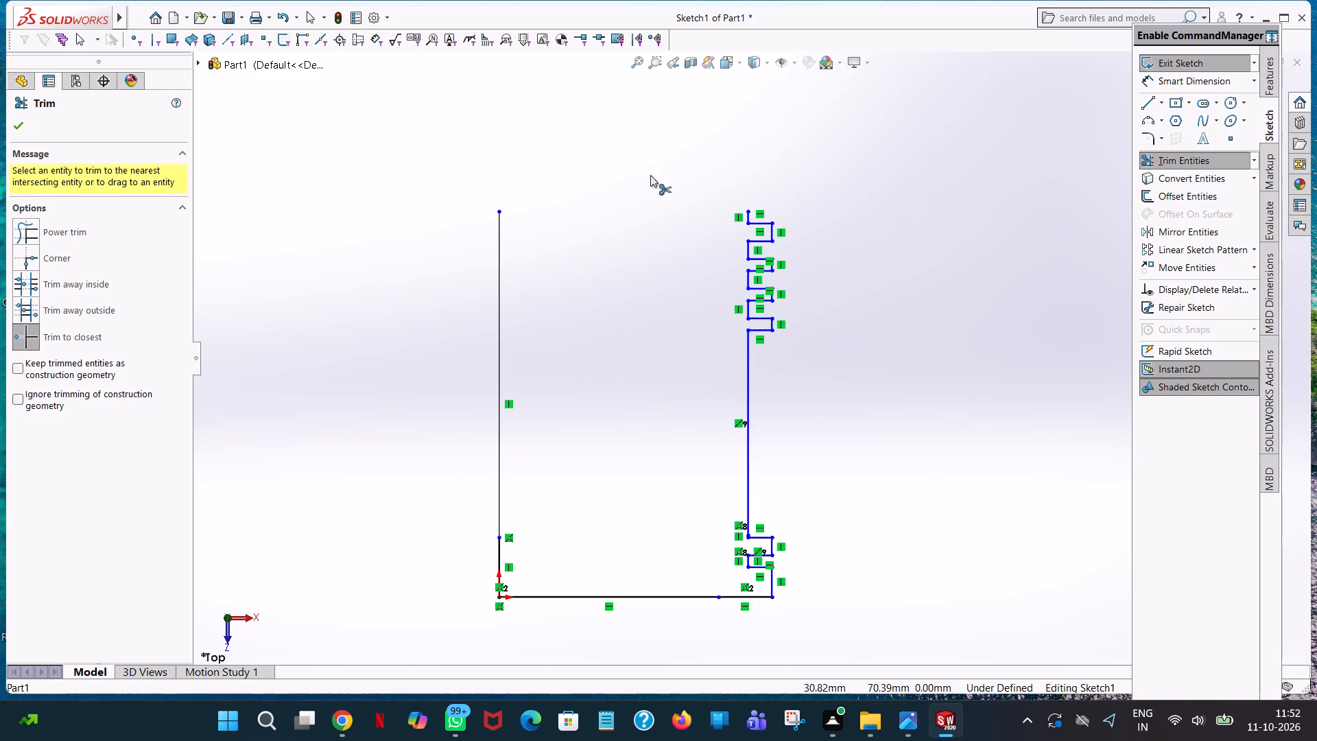
click(12, 128)
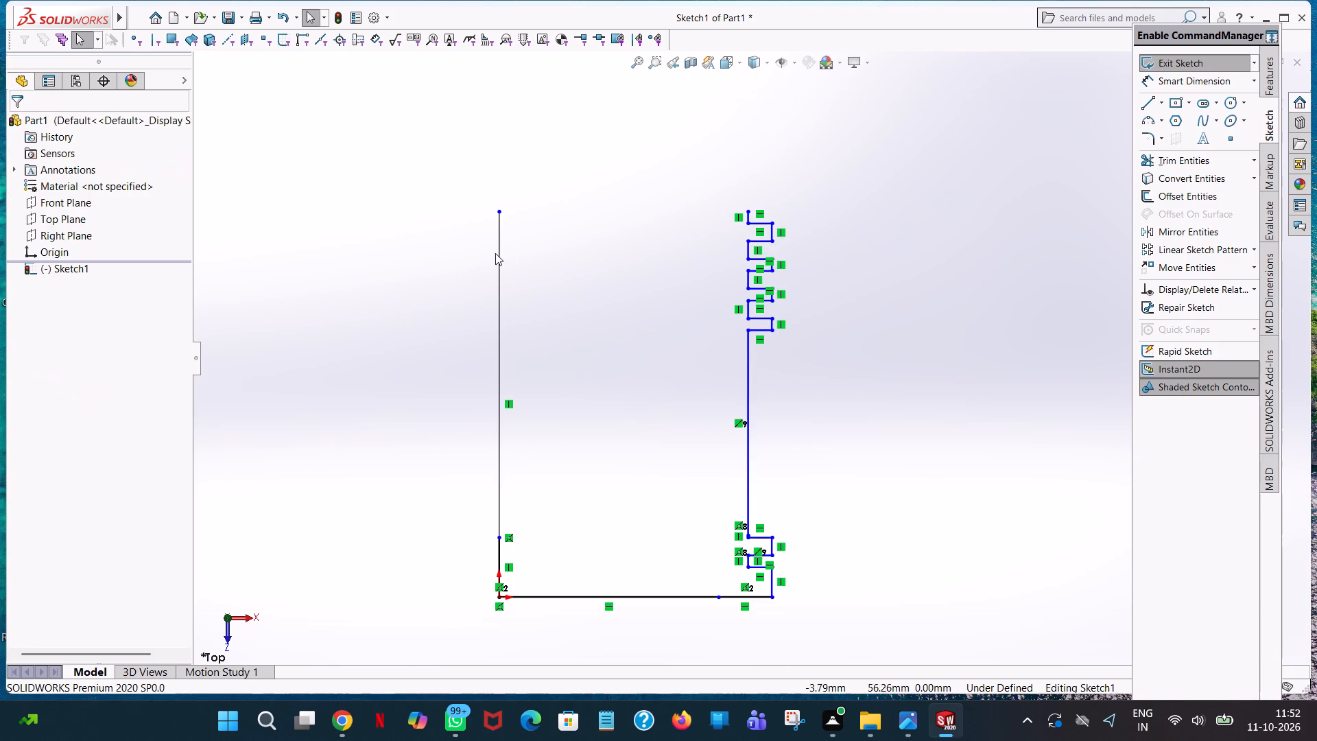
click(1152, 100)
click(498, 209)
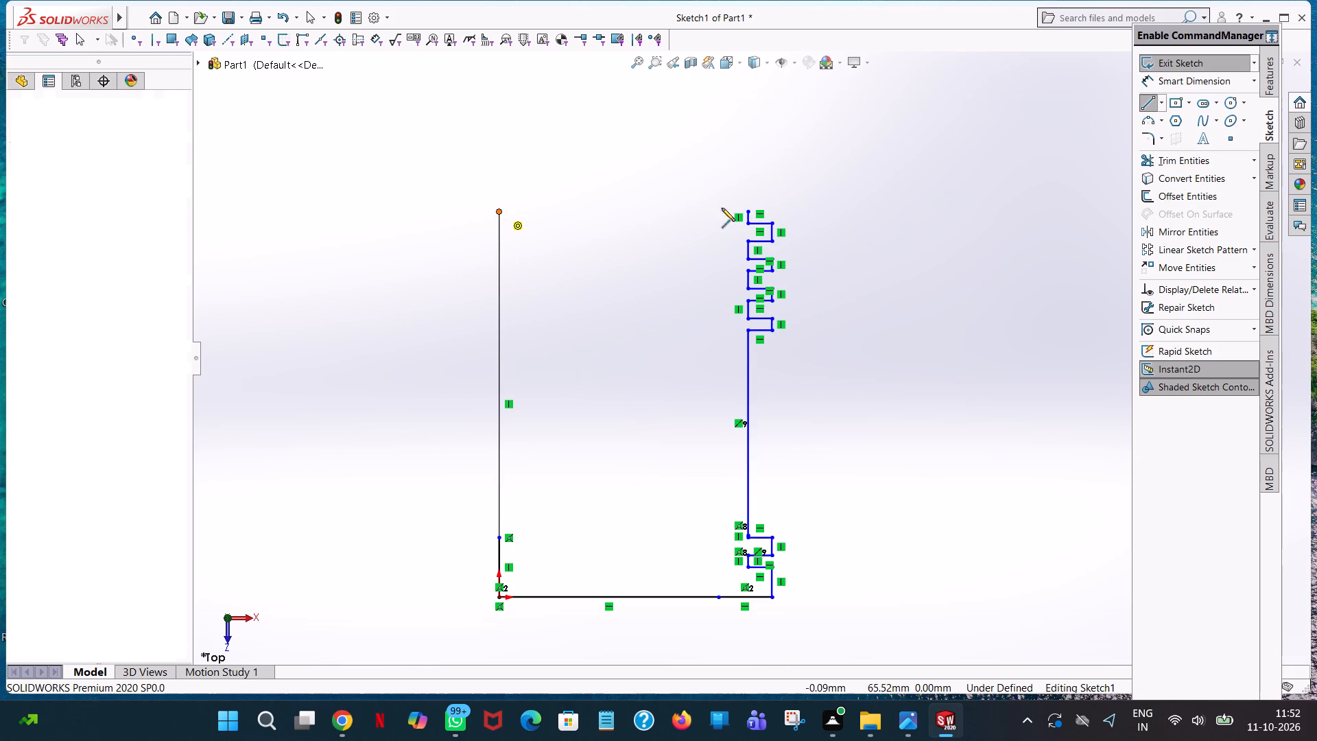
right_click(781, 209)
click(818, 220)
Dimension the lengths of the two collinear segments of the bottom line with Smart Dimension, placing both dimensions below the profile.
click(1166, 79)
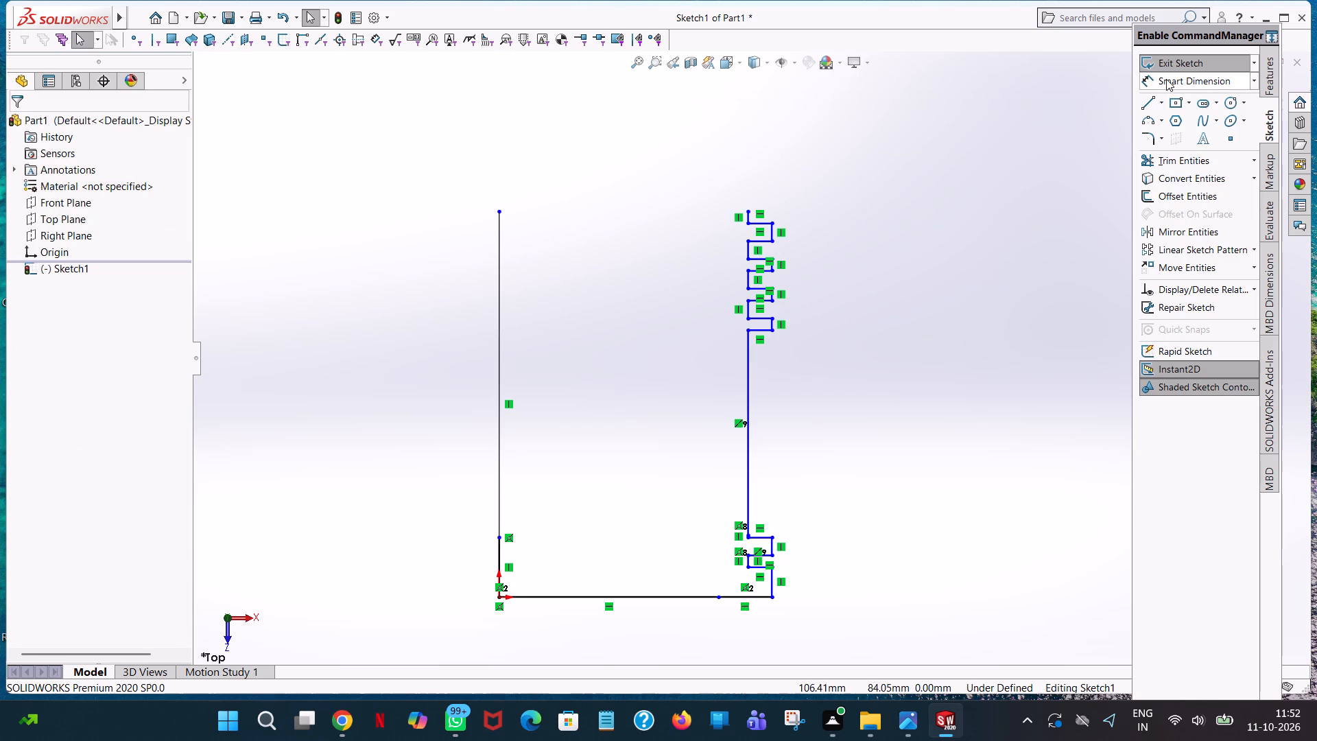
click(600, 600)
click(584, 629)
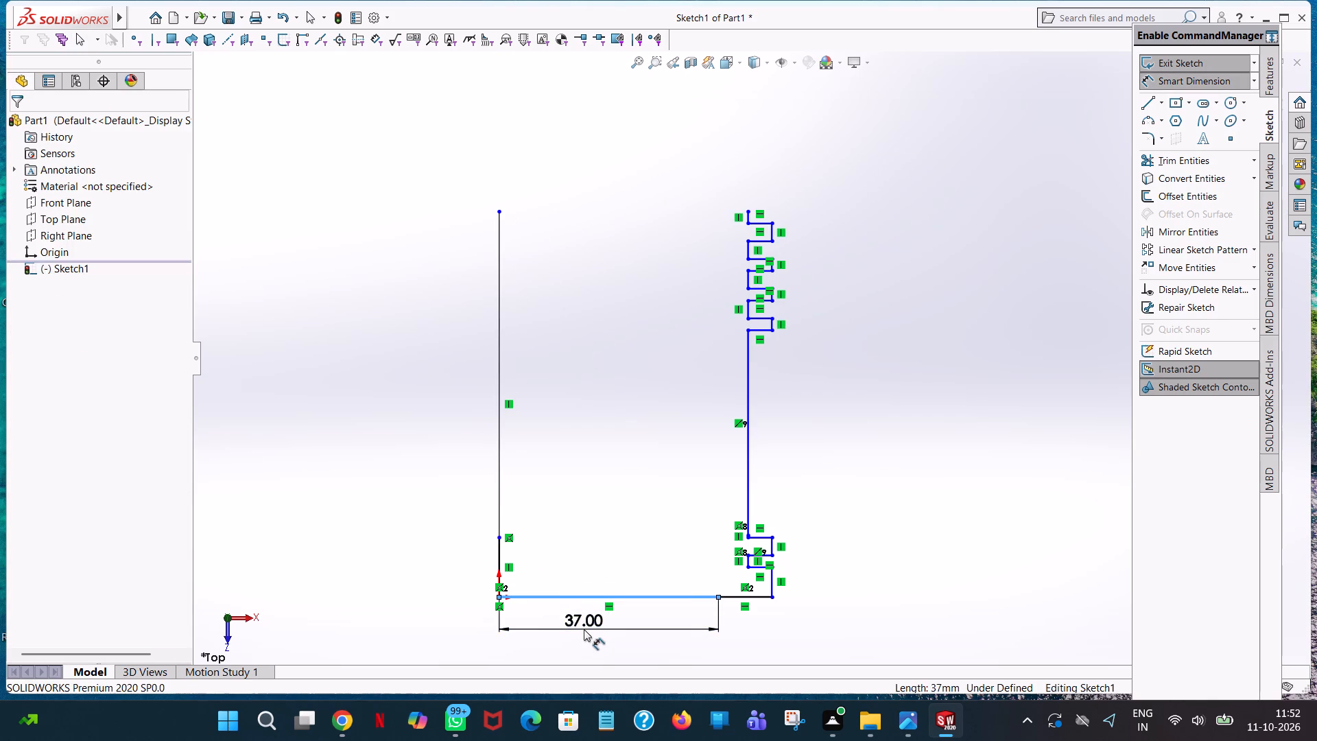
click(532, 611)
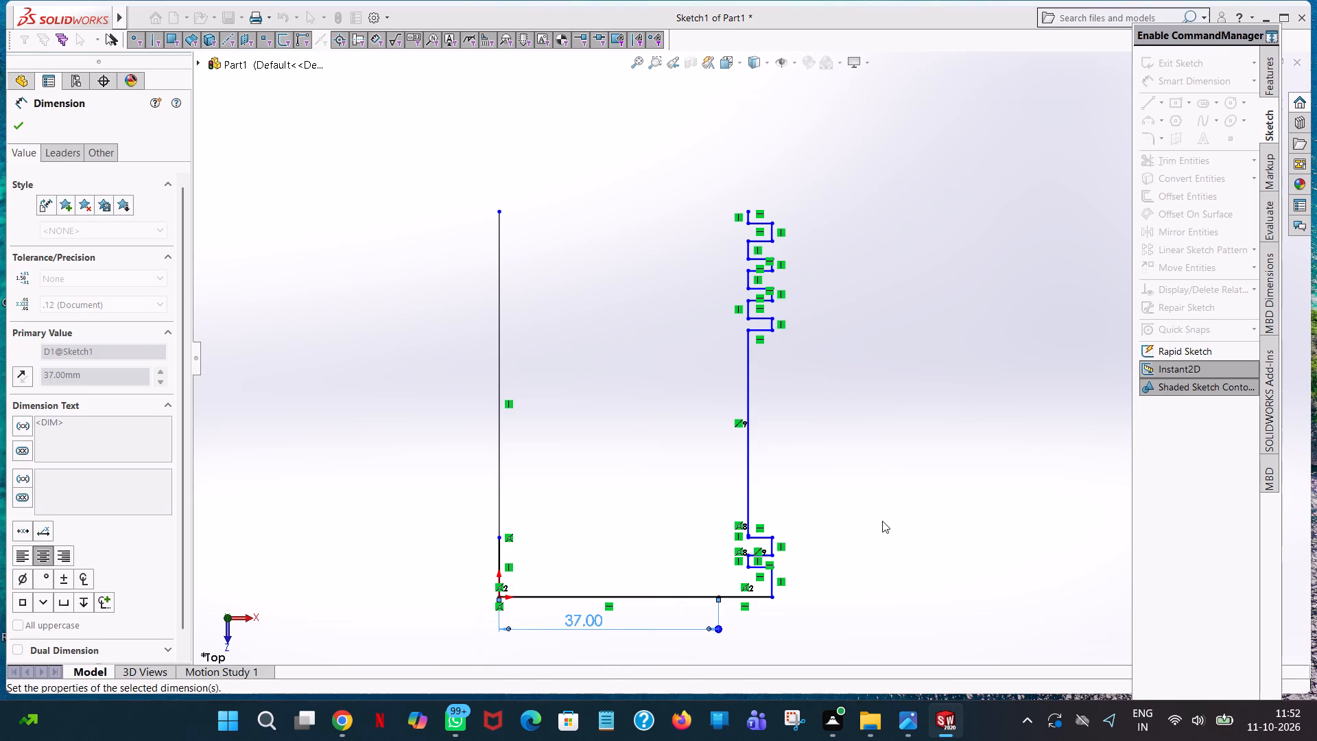
click(882, 521)
click(736, 601)
click(748, 638)
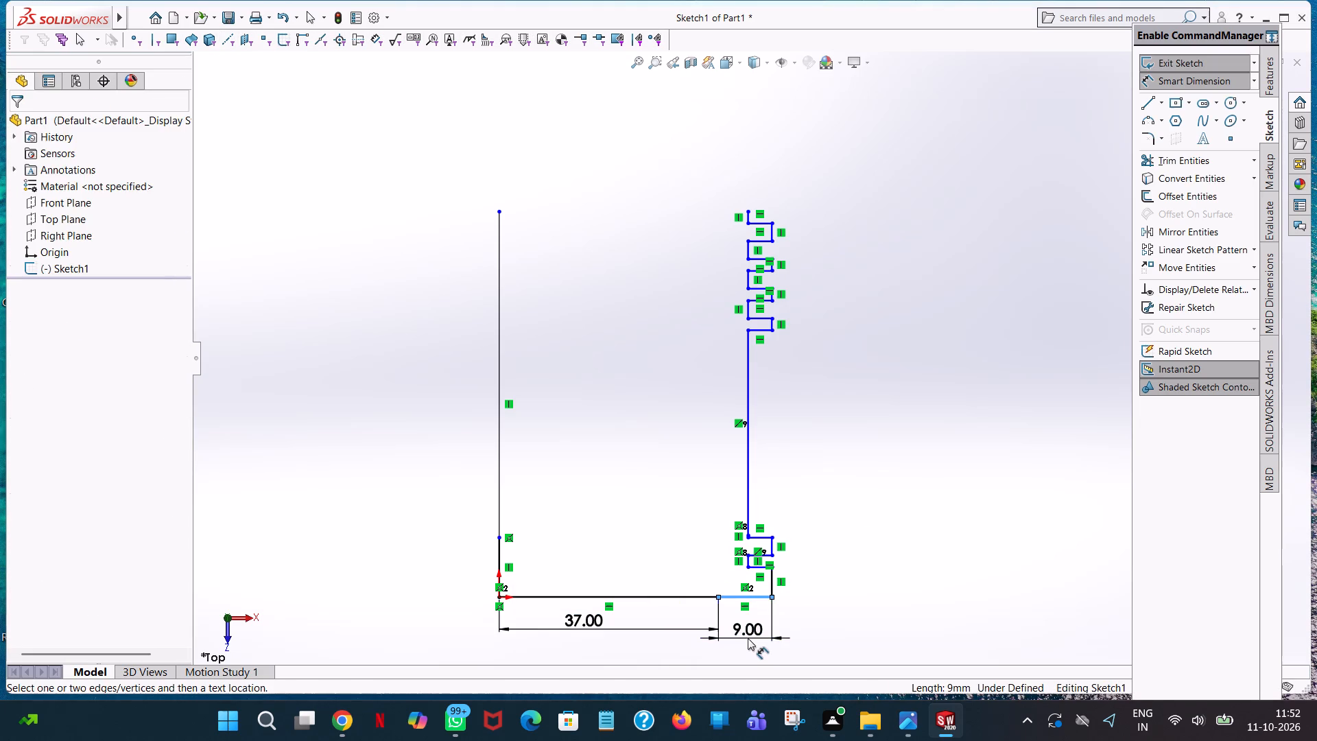
click(693, 623)
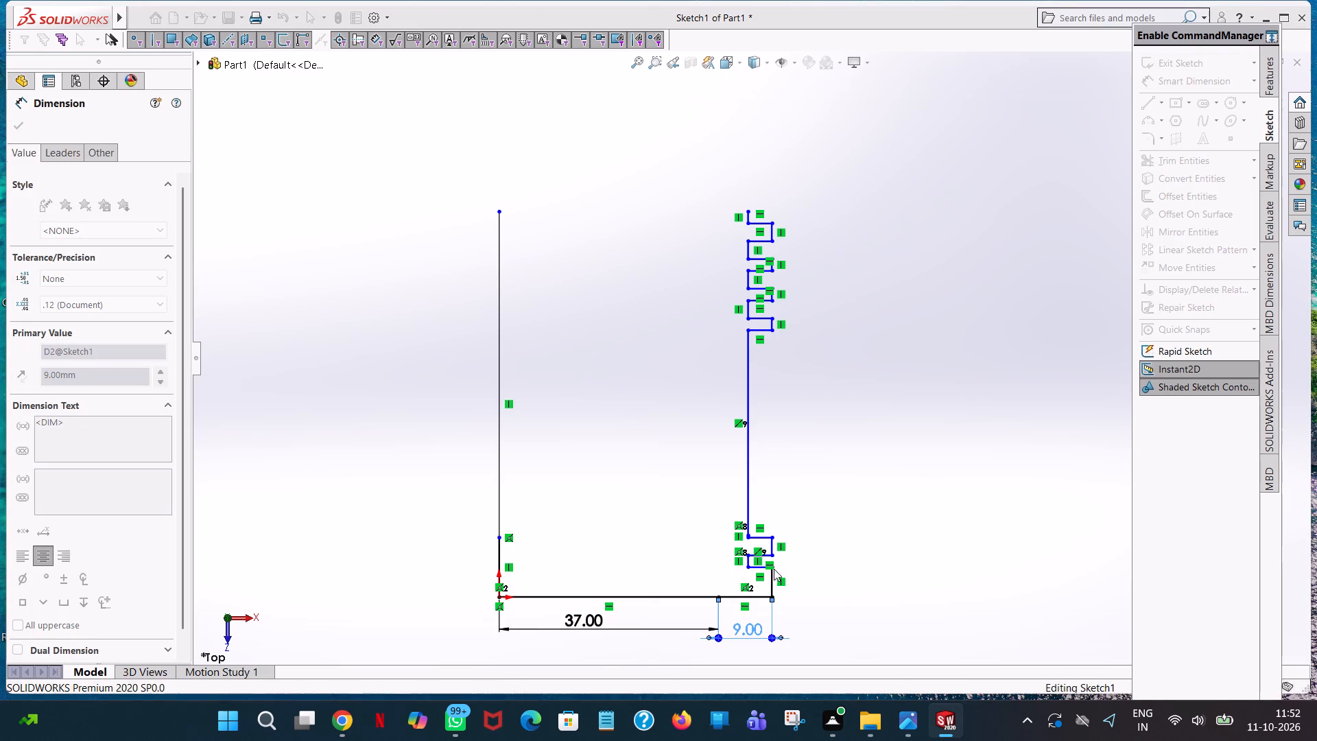
Dimension the short vertical line at the base's outer end and the inner vertical line of the gap directly above it.
click(856, 528)
click(768, 582)
click(814, 582)
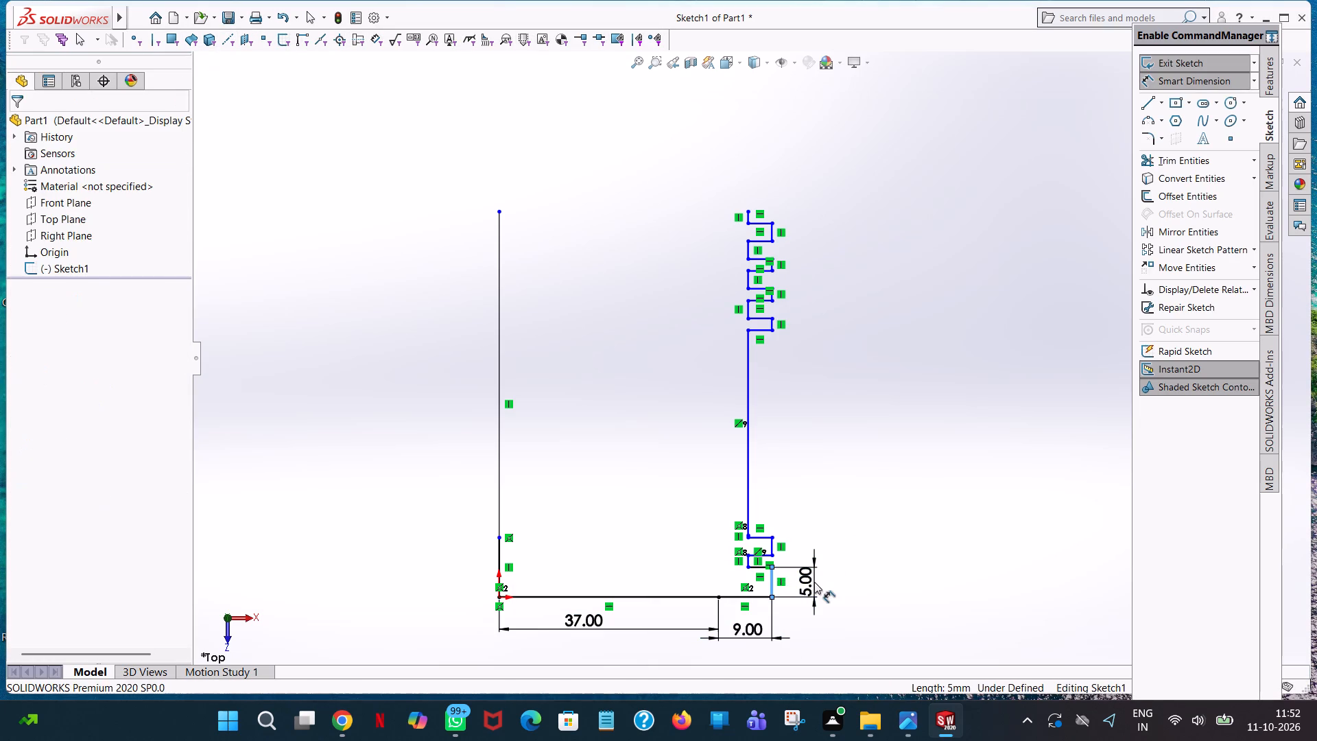
click(757, 570)
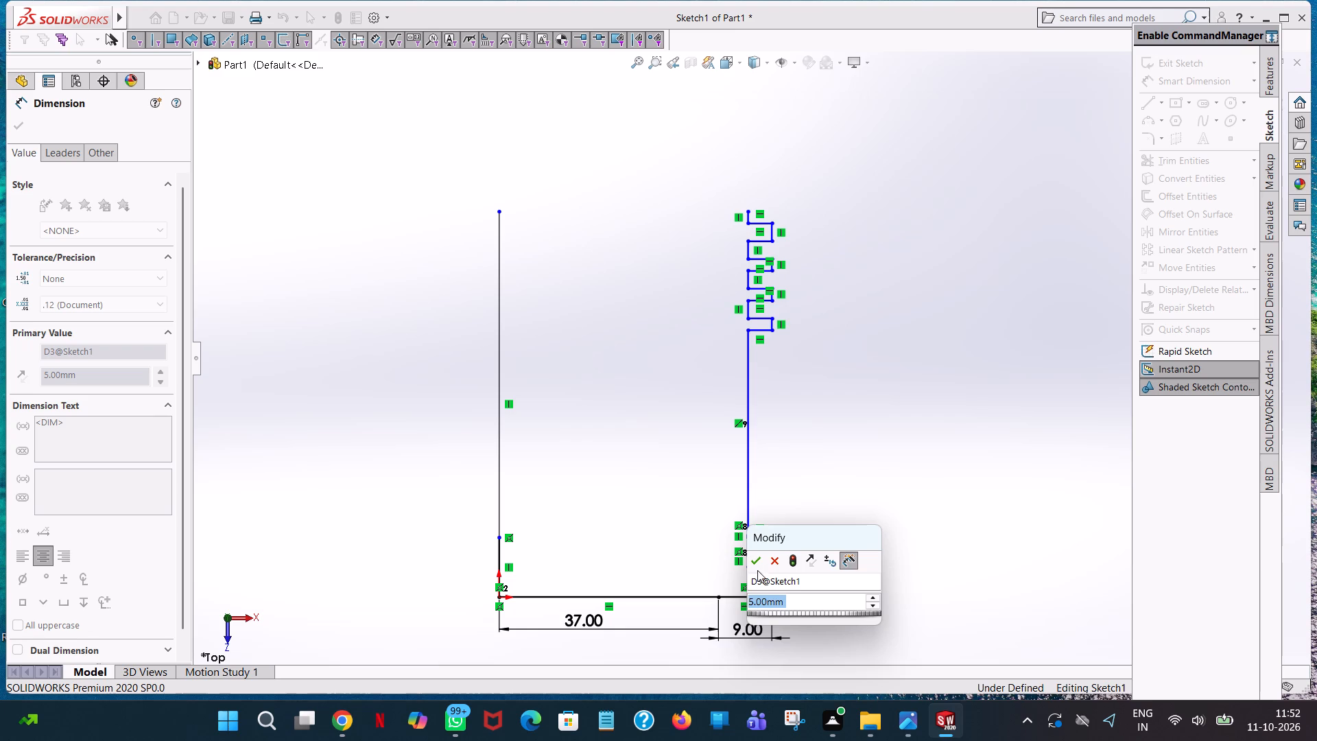
click(757, 558)
scroll(756, 585, down, 6)
scroll(790, 484, down, 3)
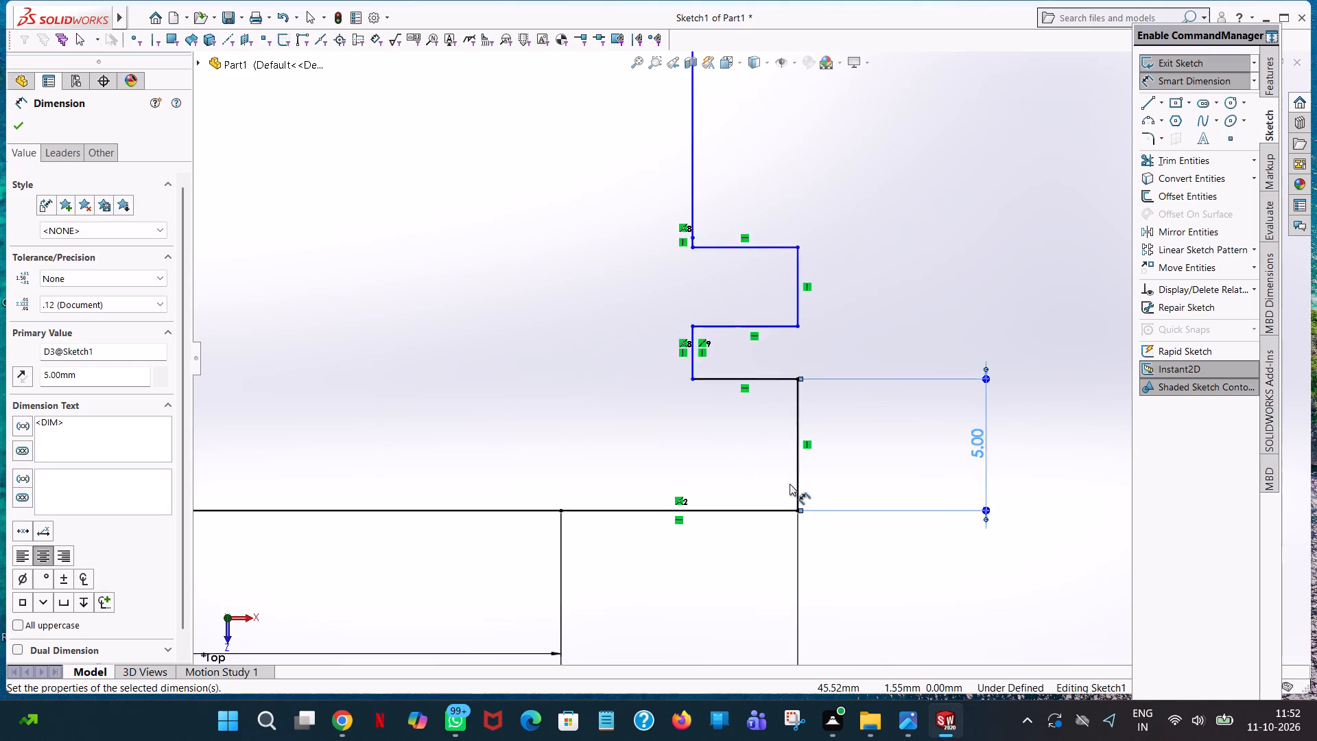
click(671, 328)
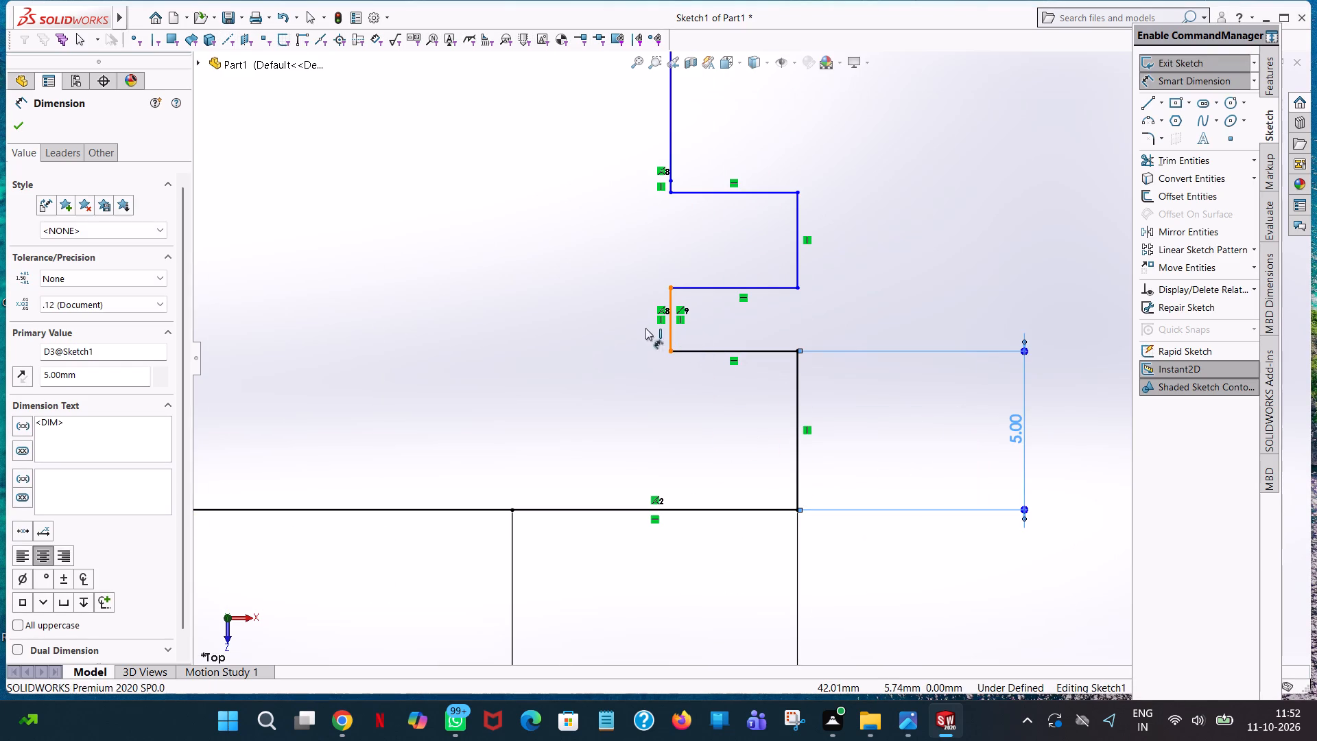
click(615, 328)
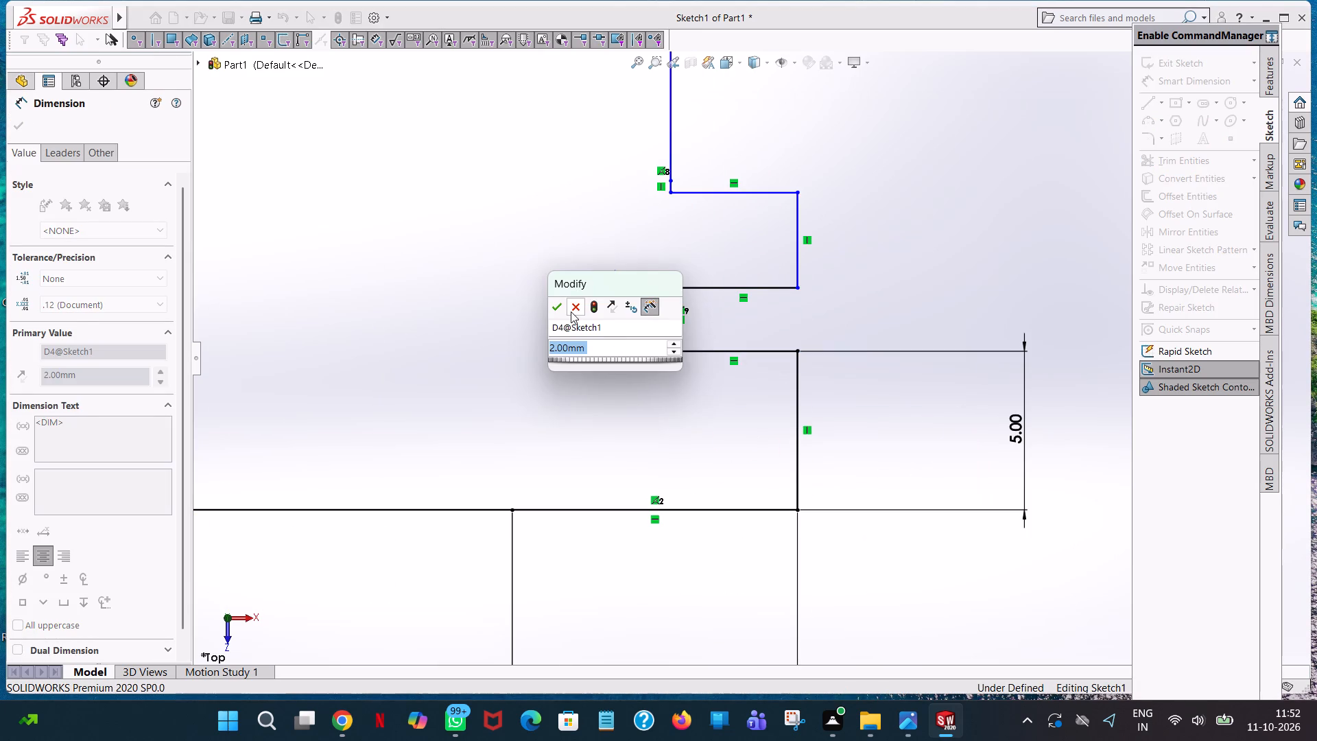
click(556, 307)
click(441, 327)
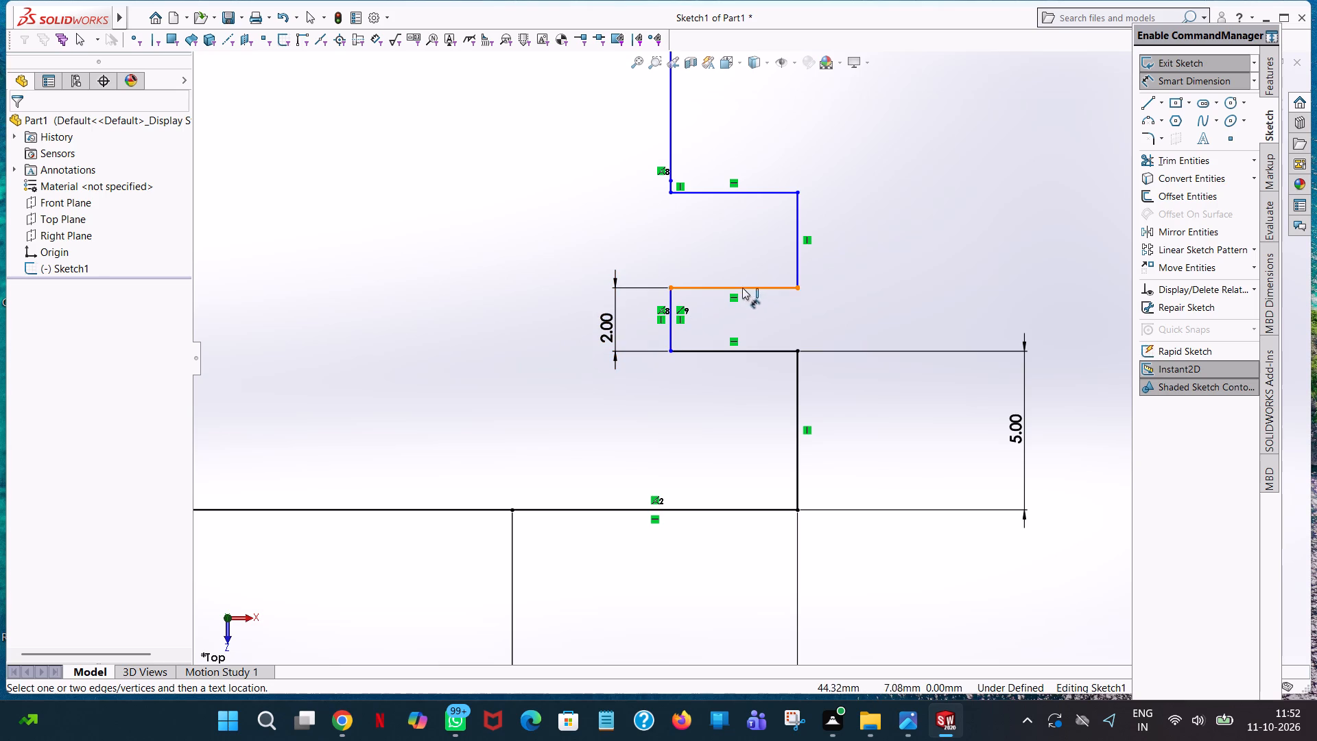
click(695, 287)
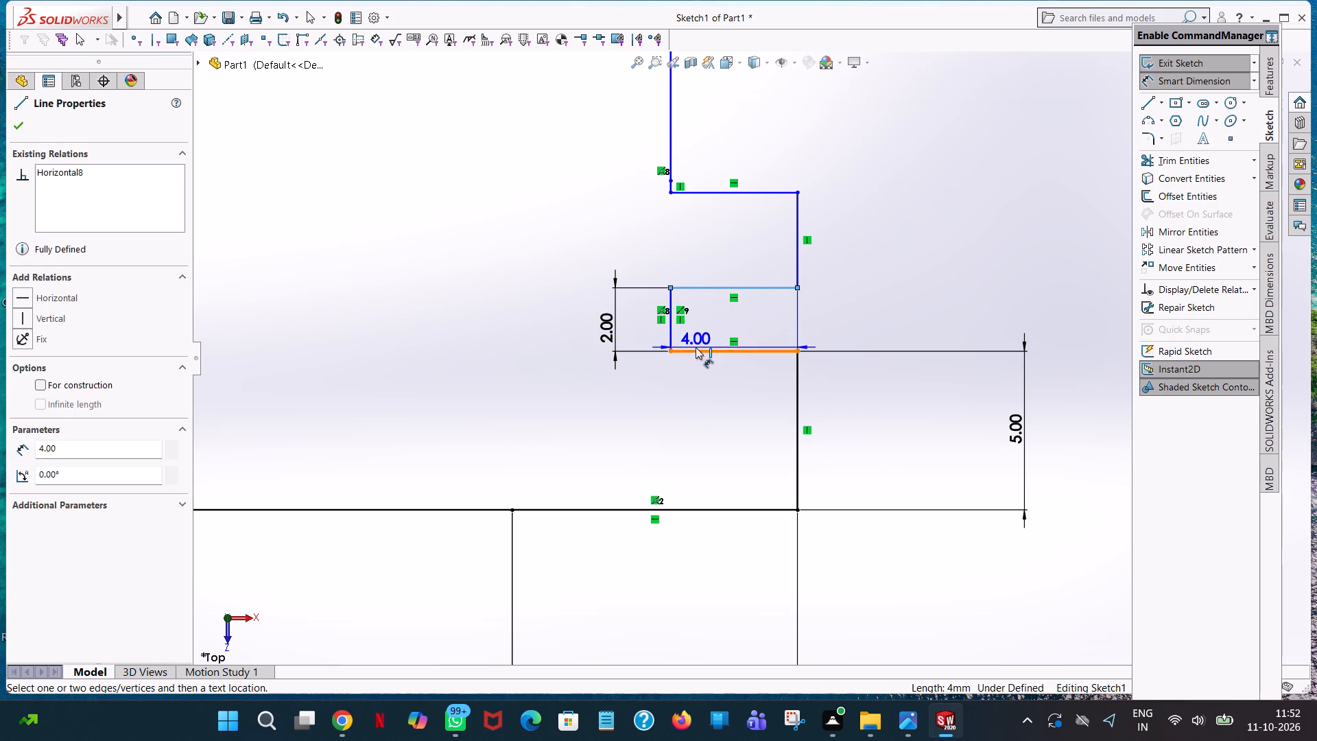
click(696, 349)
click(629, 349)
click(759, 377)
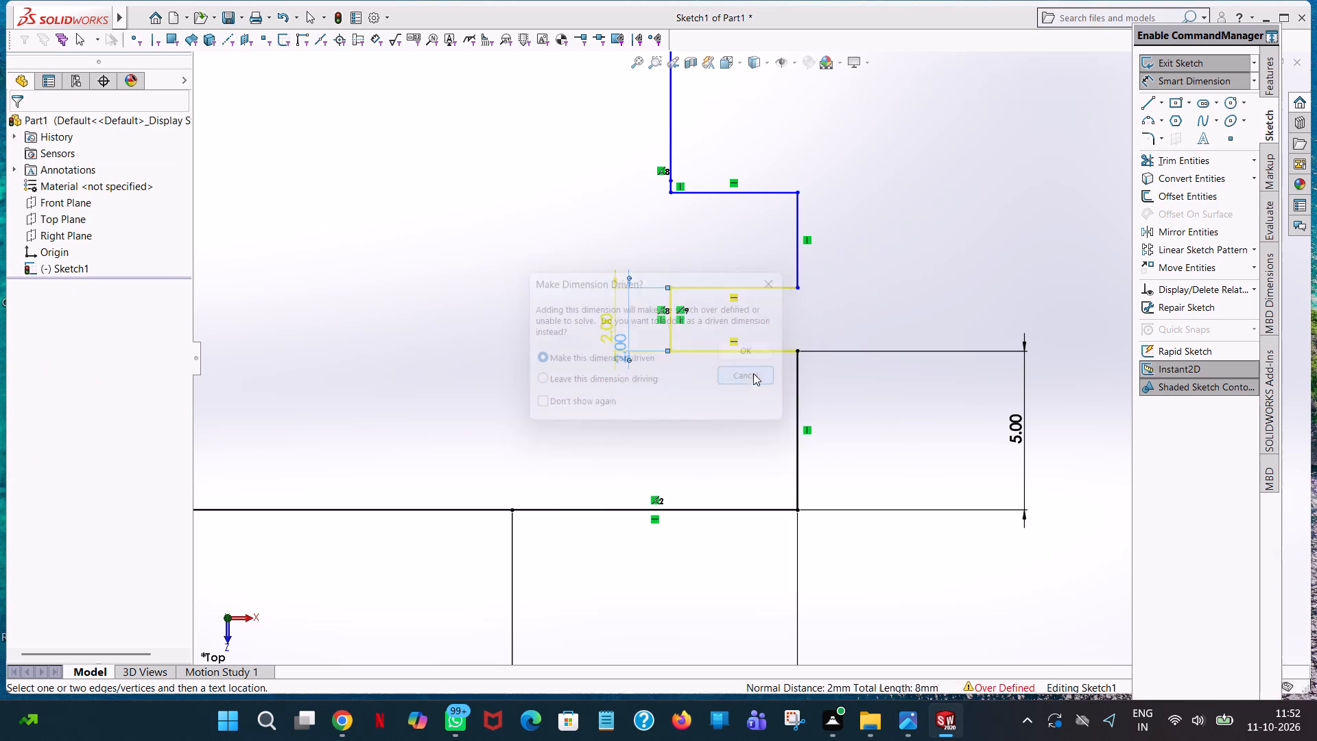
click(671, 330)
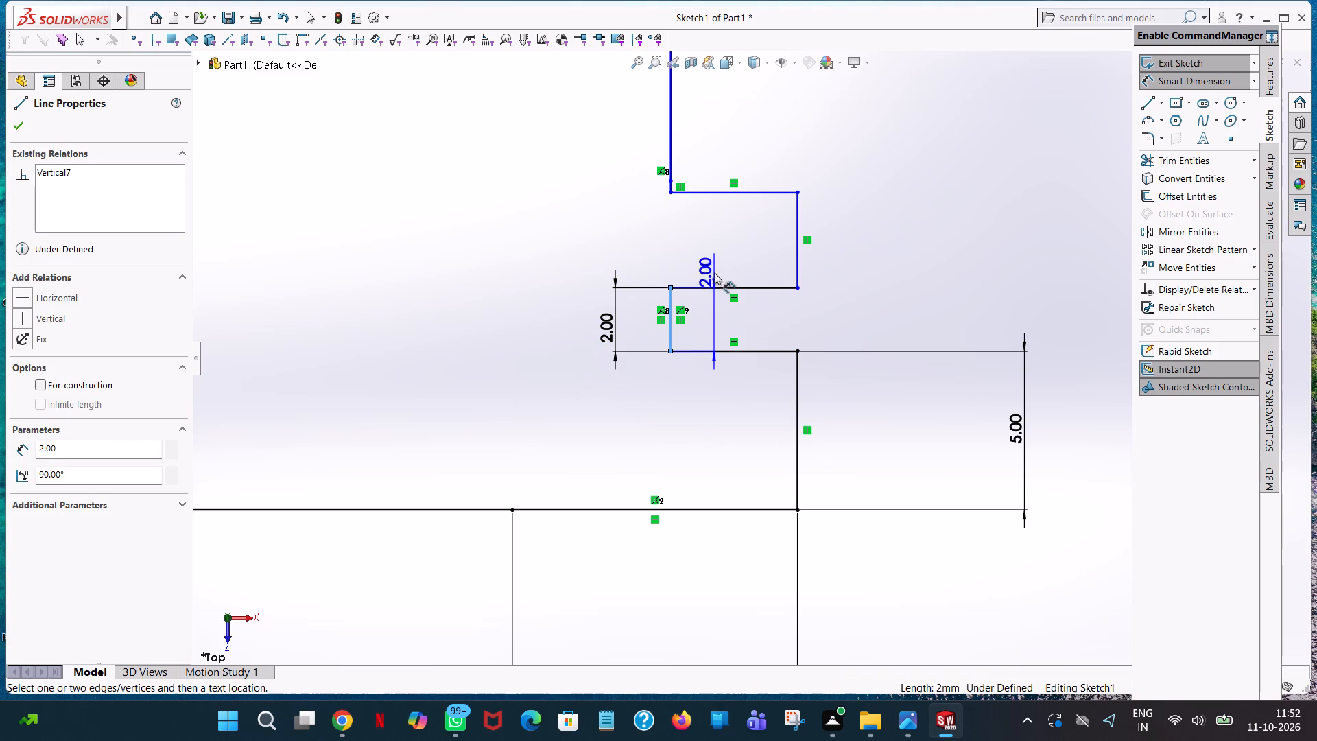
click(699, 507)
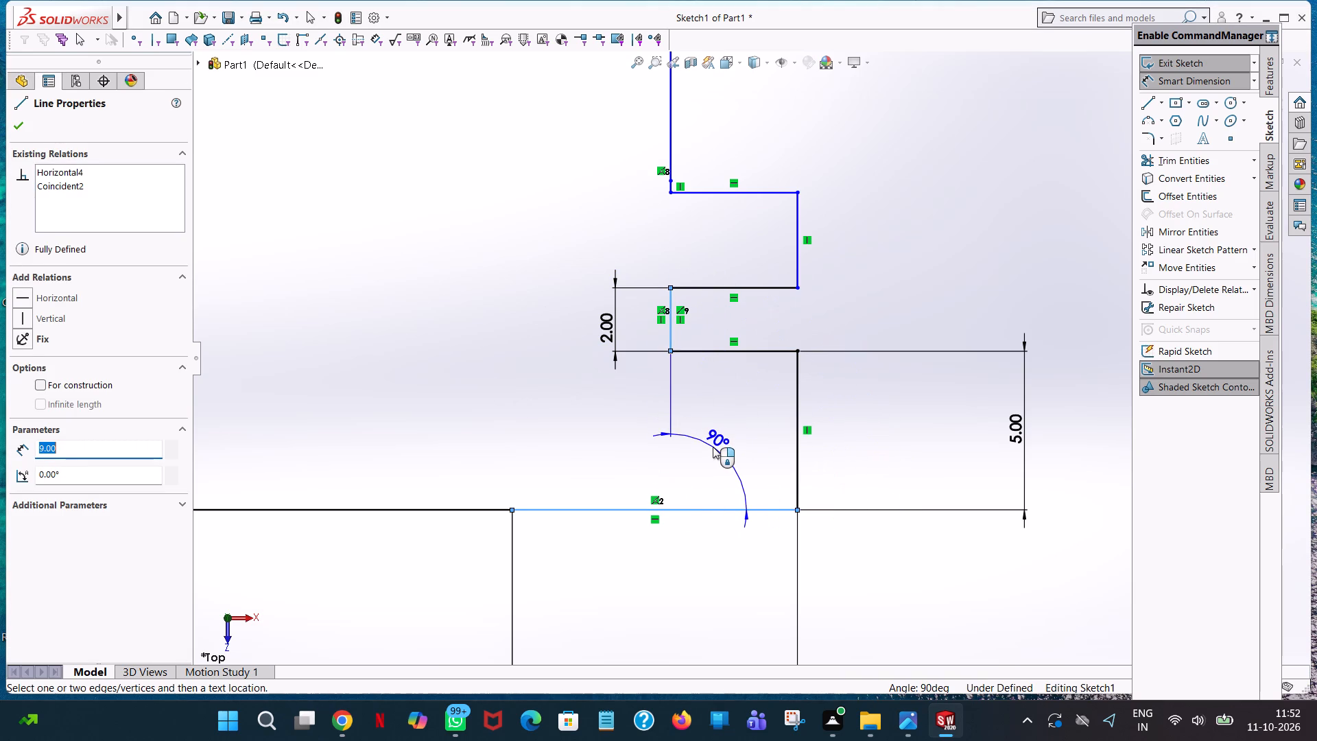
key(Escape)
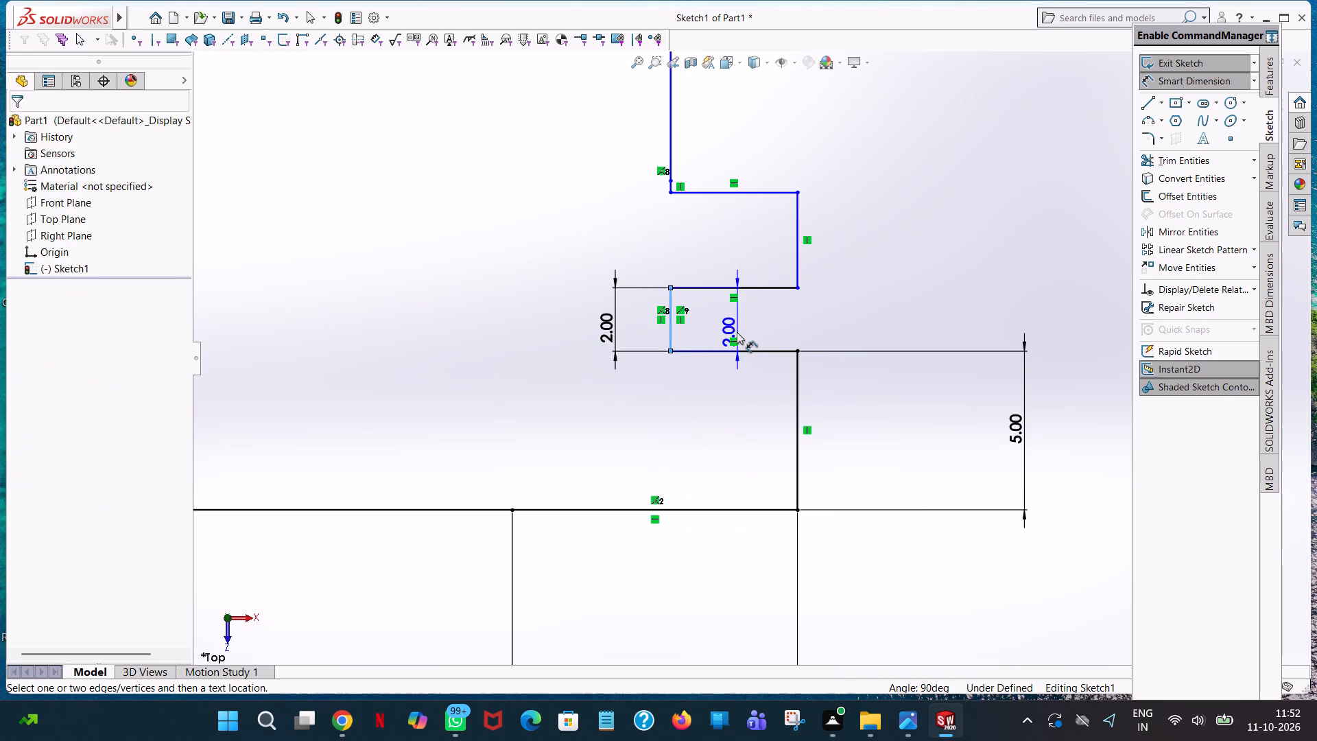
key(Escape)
Dimension the lowest tooth: the length of its upper horizontal line and the height of its outer vertical line.
click(768, 191)
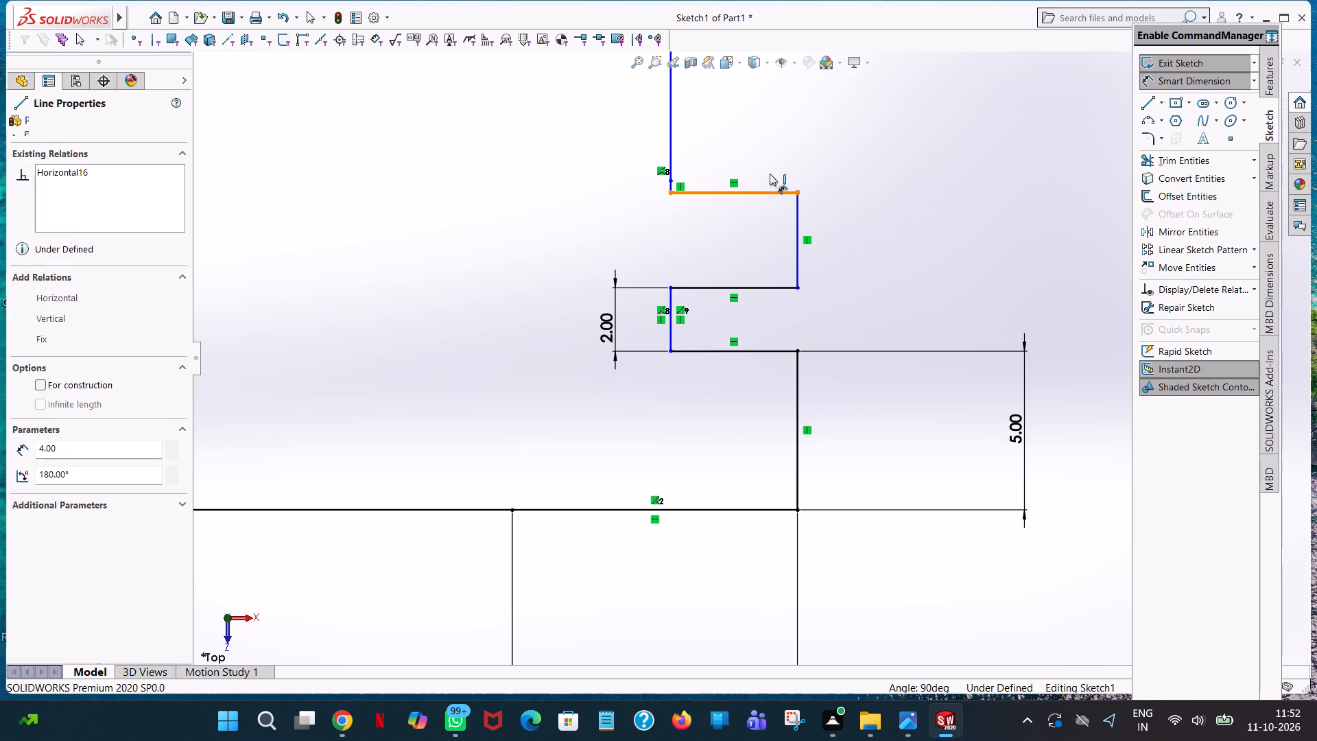
click(774, 161)
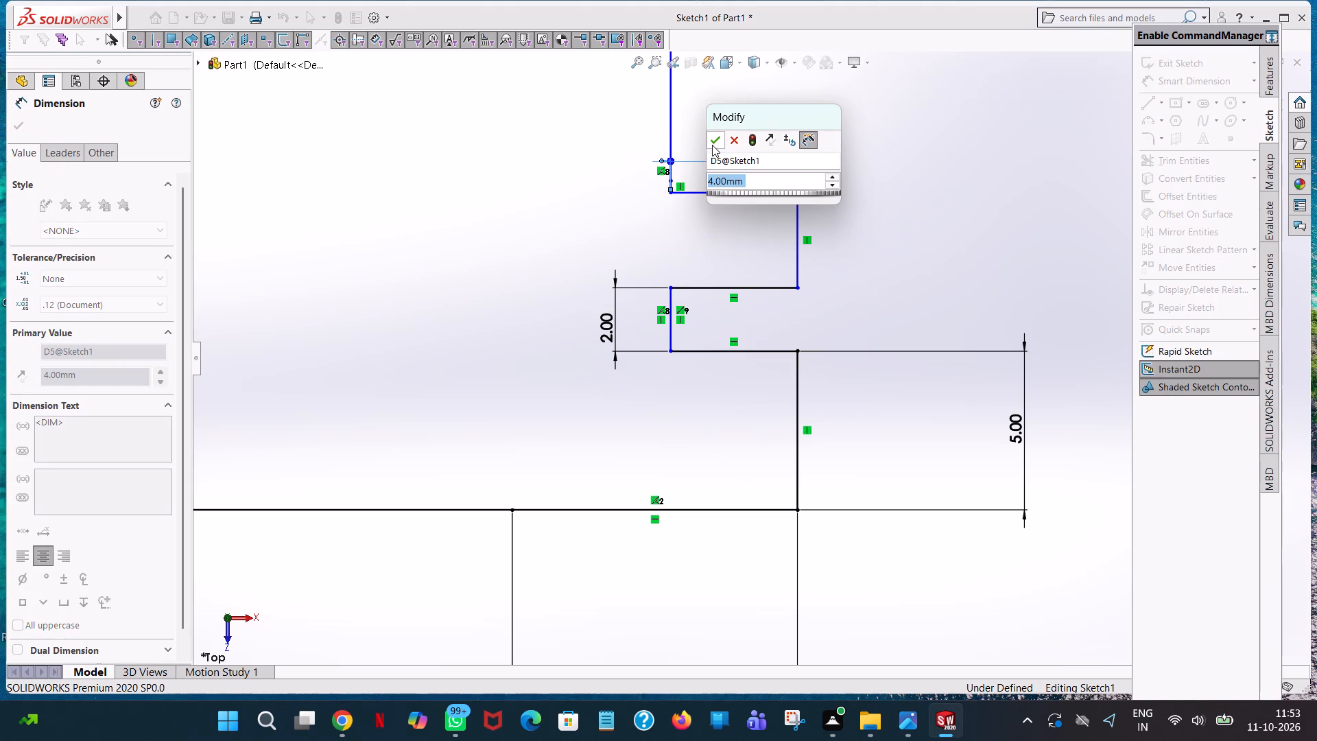
click(712, 145)
click(908, 159)
click(793, 222)
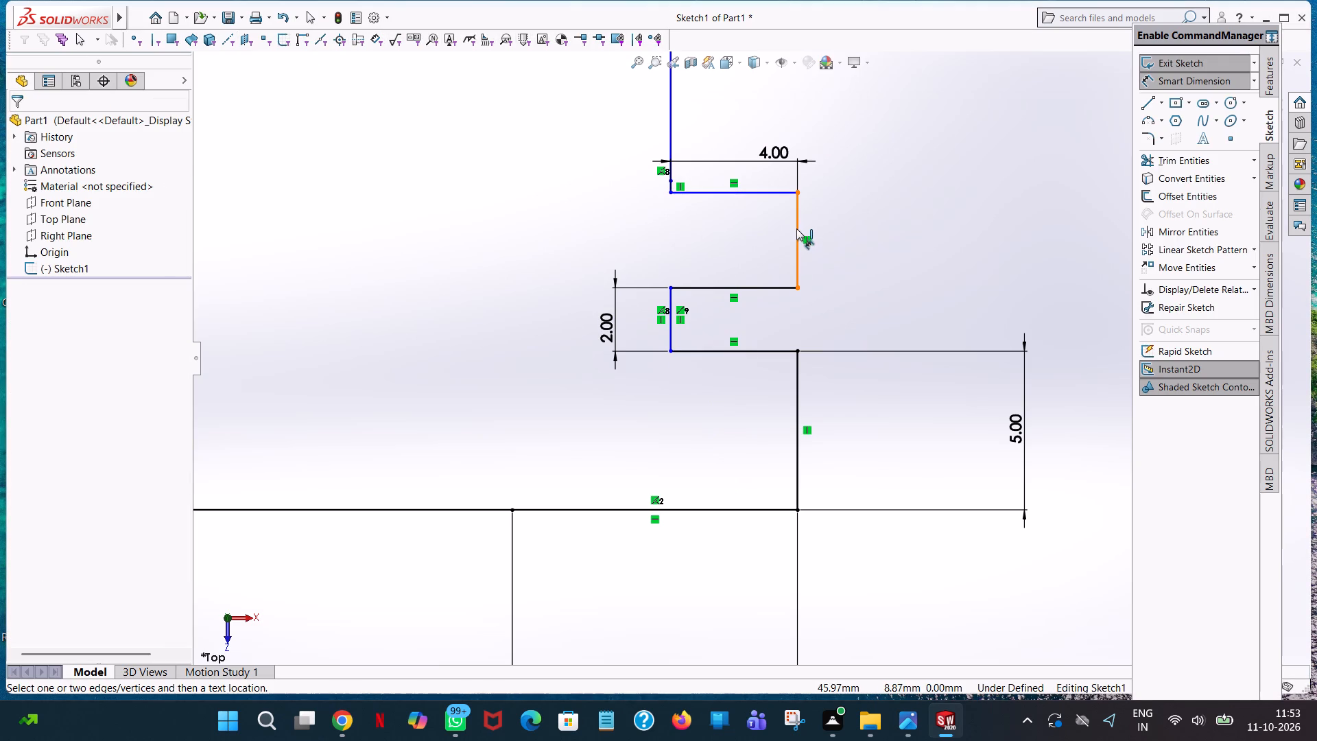
click(796, 229)
click(849, 245)
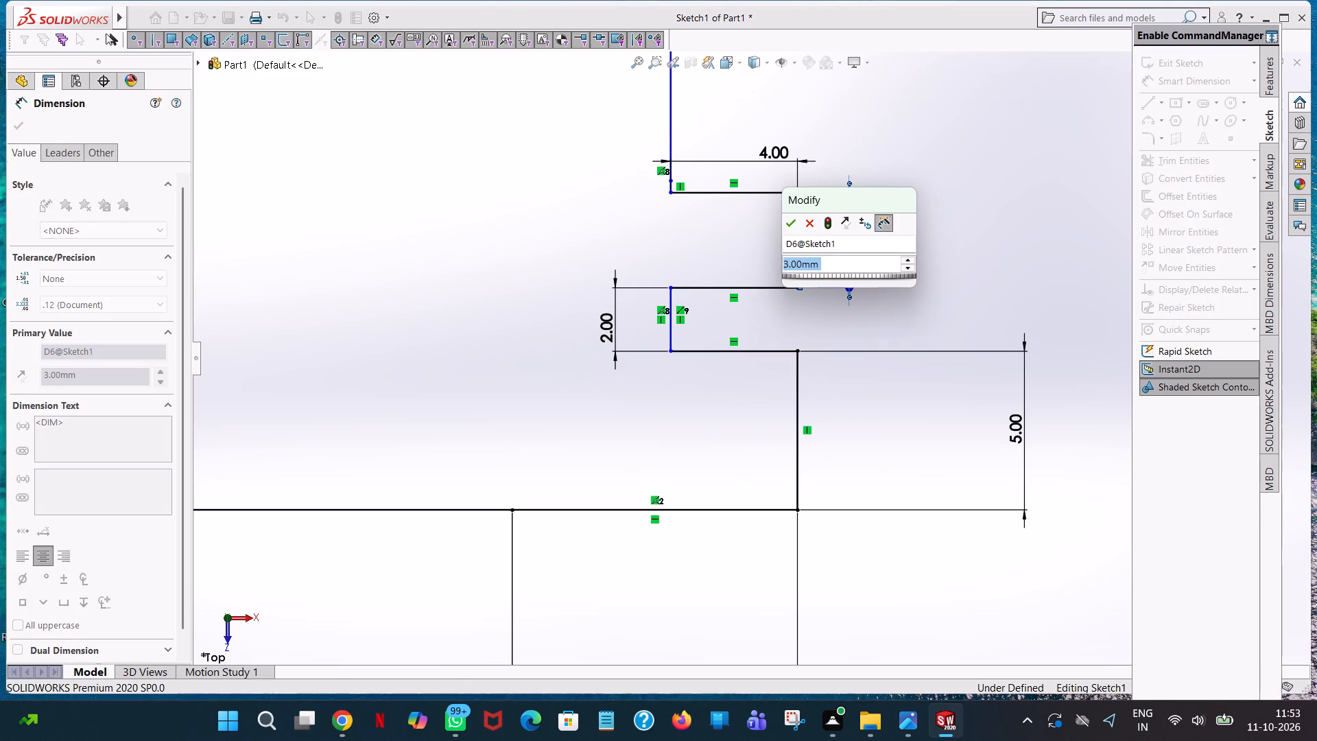
click(792, 228)
click(927, 243)
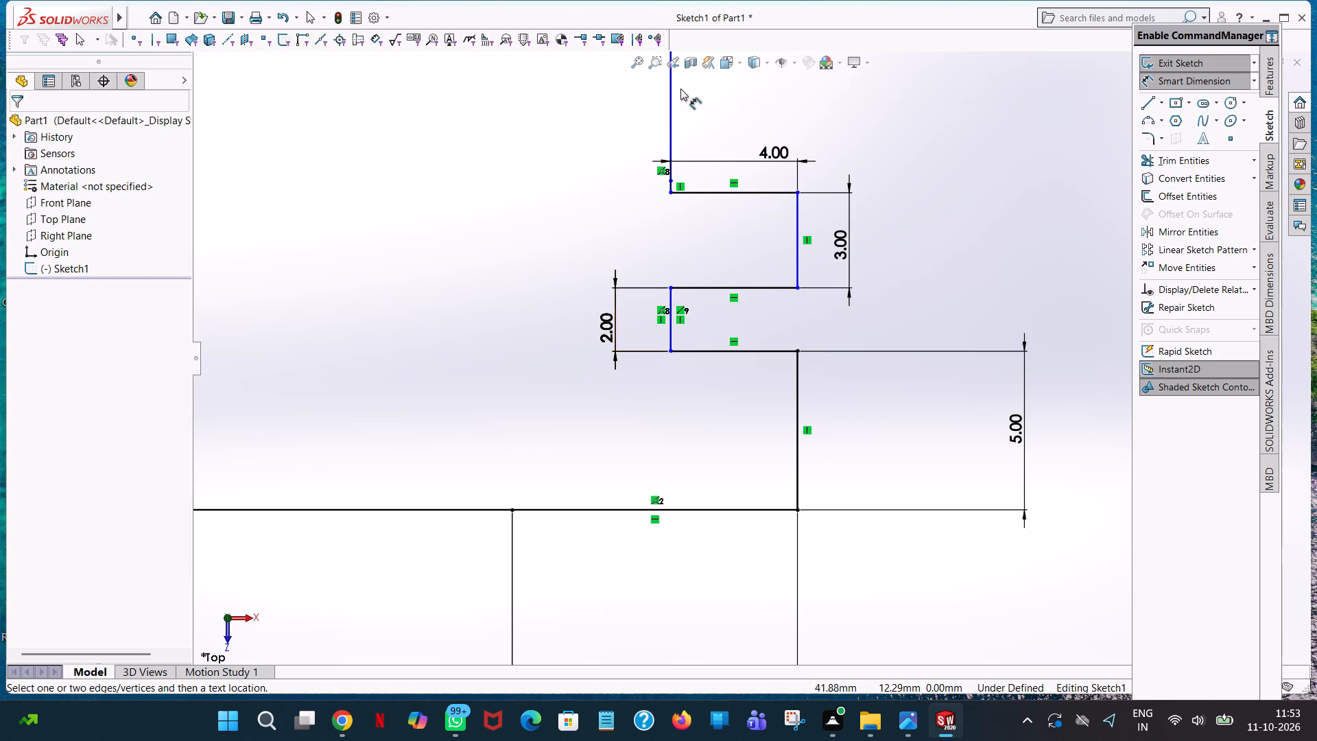
Dimension the length of the long vertical line between the lowest tooth and the upper tooth group, placing it outside the profile.
scroll(659, 126, up, 11)
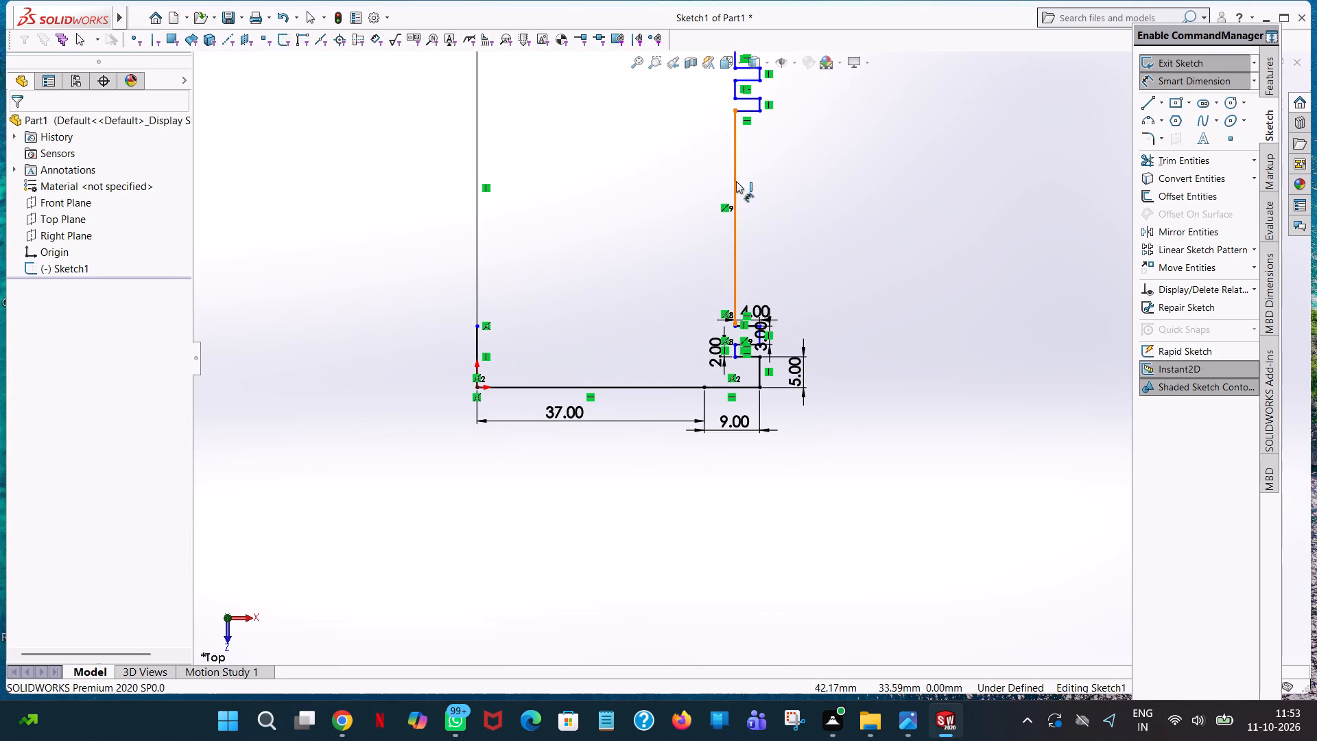
click(736, 181)
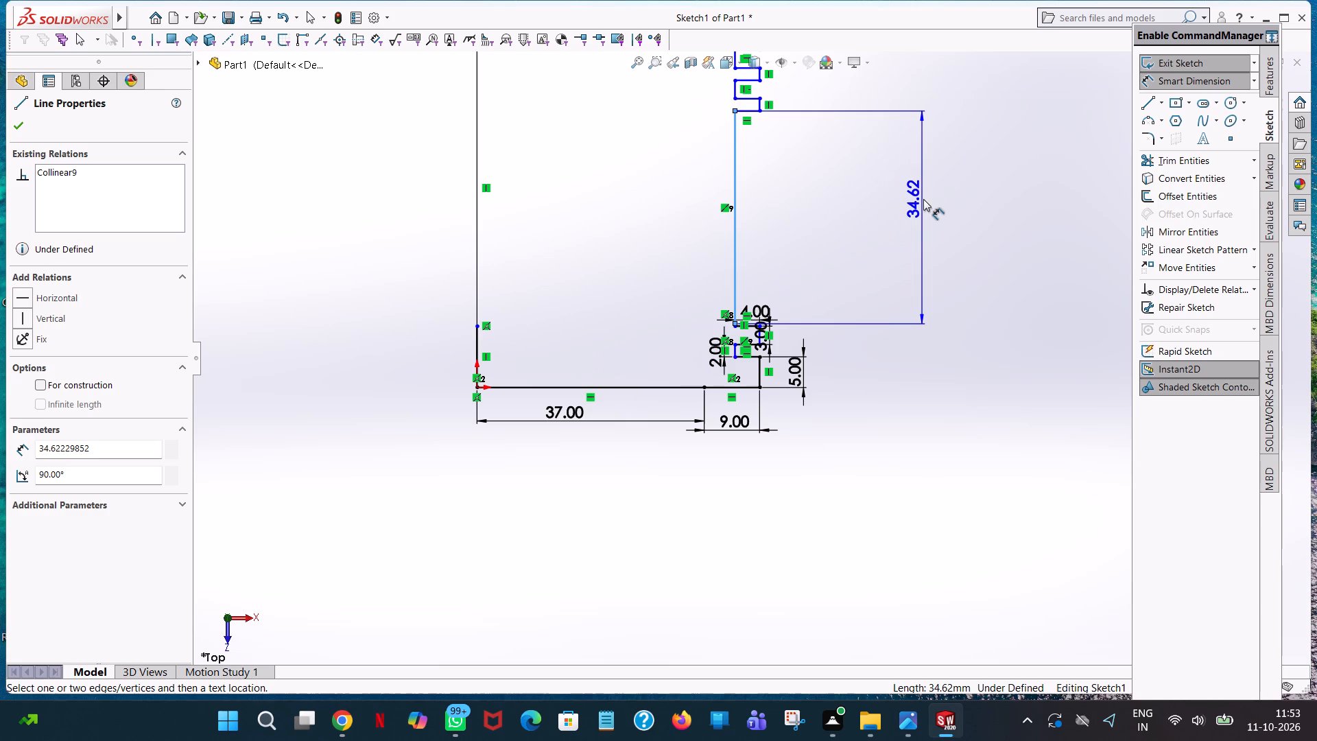
click(923, 199)
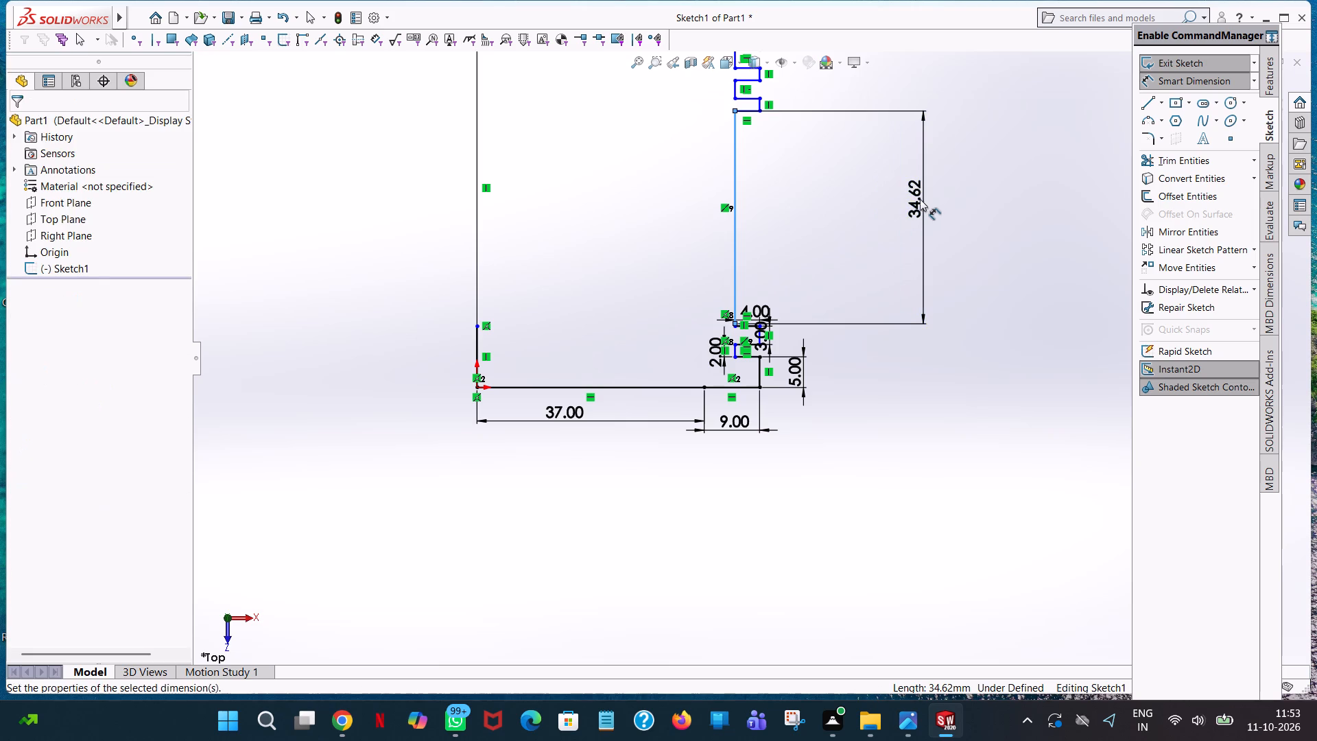
click(862, 181)
click(818, 187)
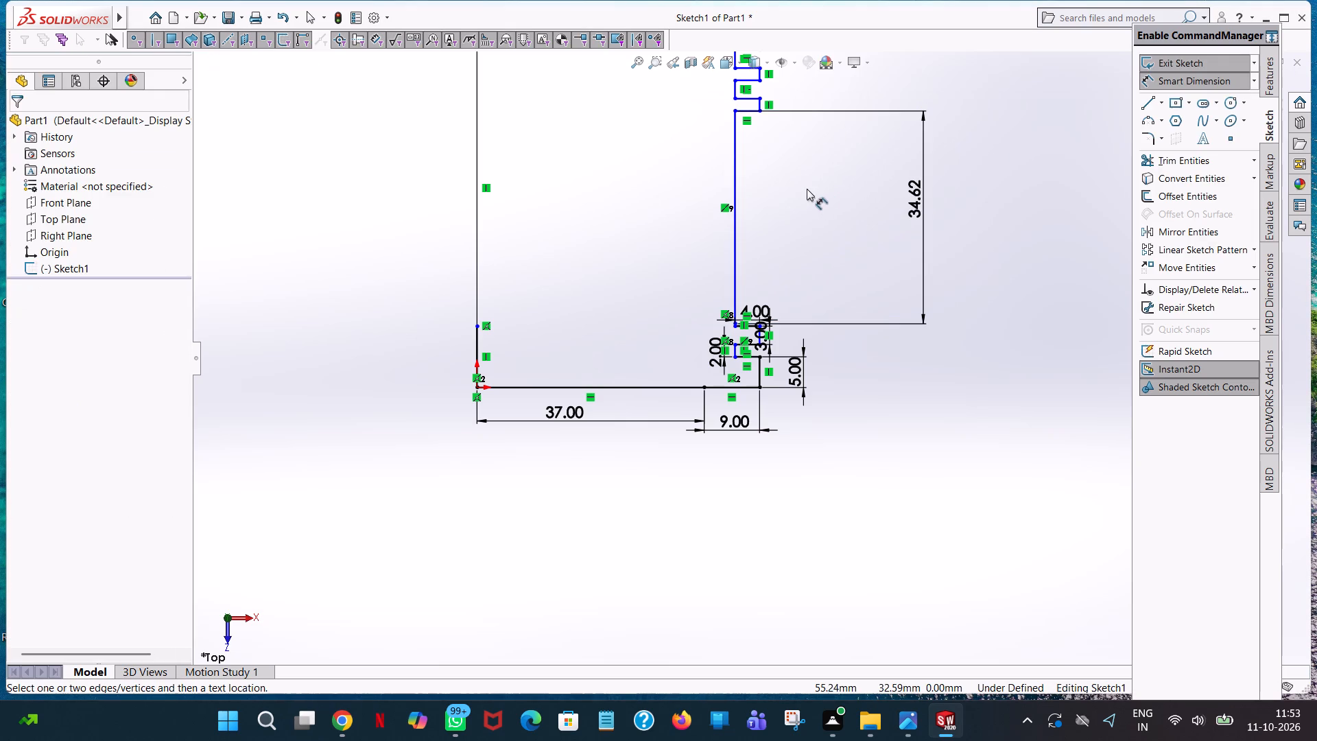
Dimension the horizontal distance between the 65 mm vertical side and the long inner line of the toothed side, below the profile.
scroll(800, 191, down, 5)
scroll(799, 193, up, 2)
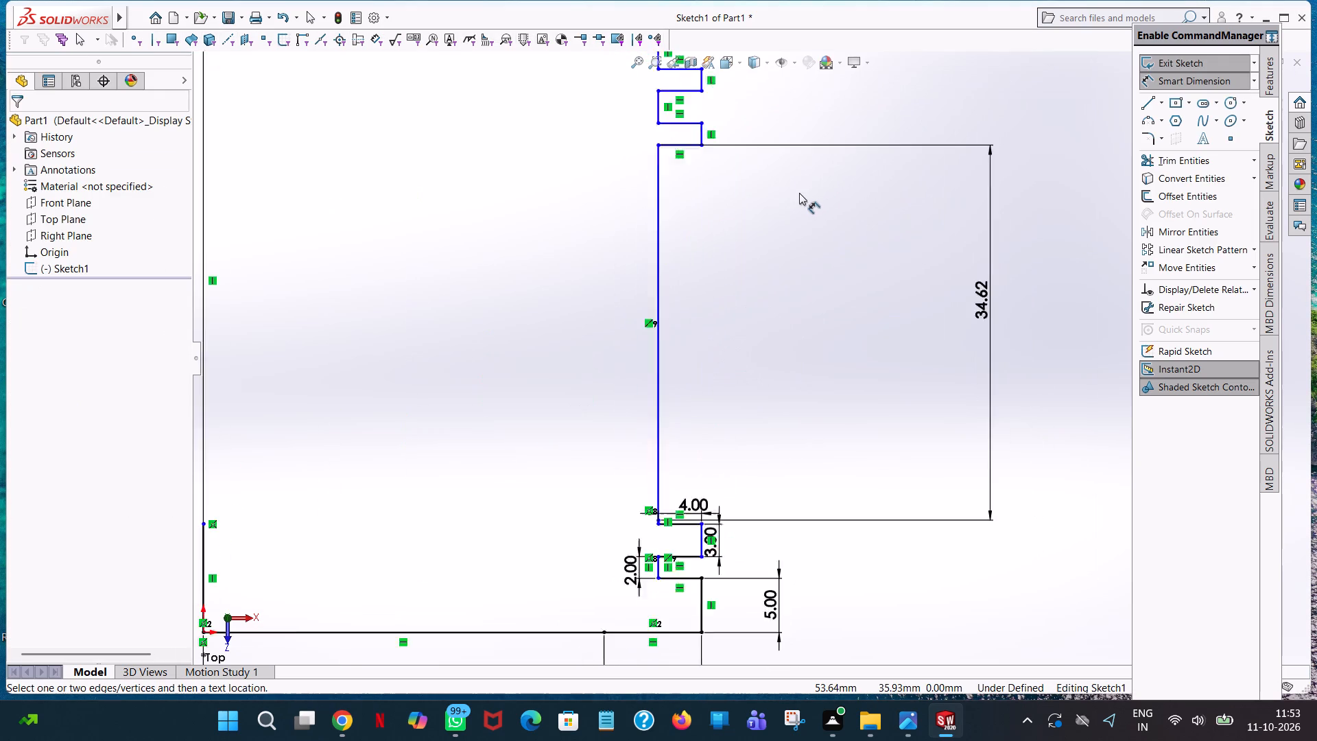
scroll(799, 193, up, 4)
scroll(799, 193, down, 3)
scroll(719, 556, up, 6)
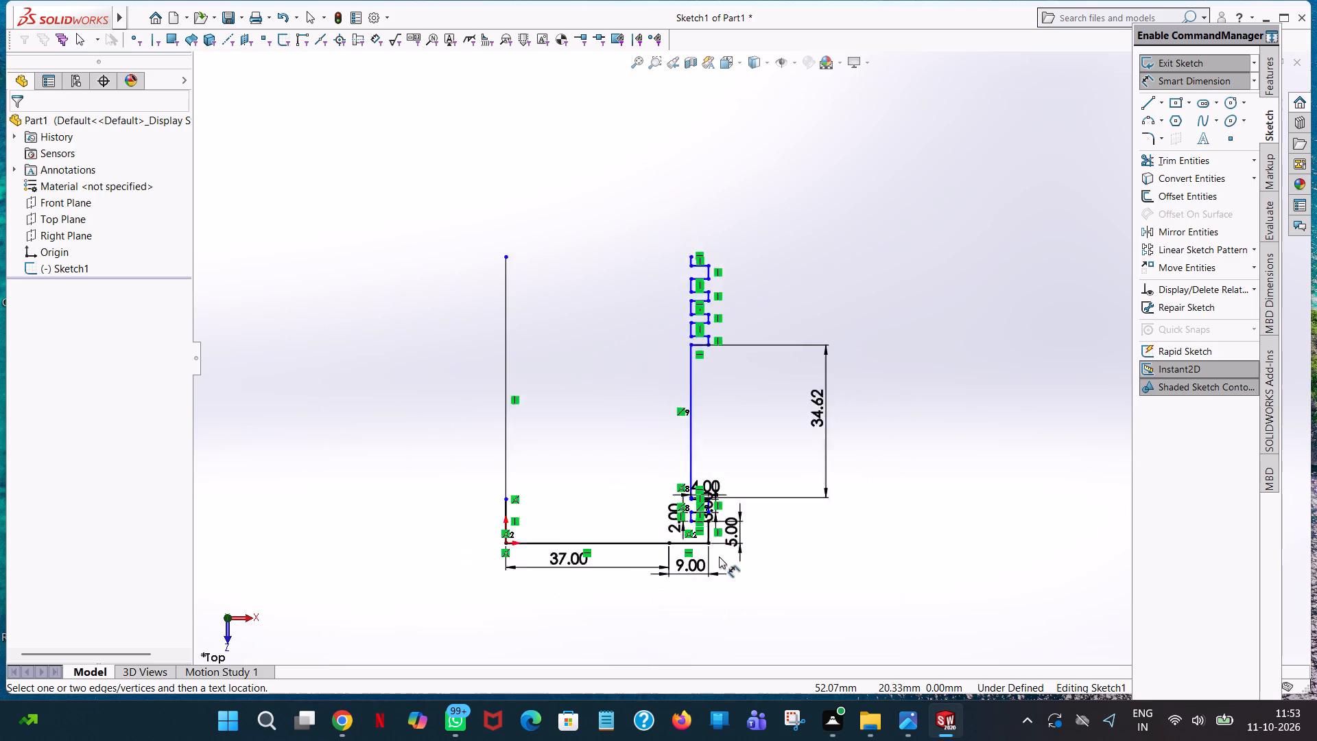
scroll(732, 575, down, 4)
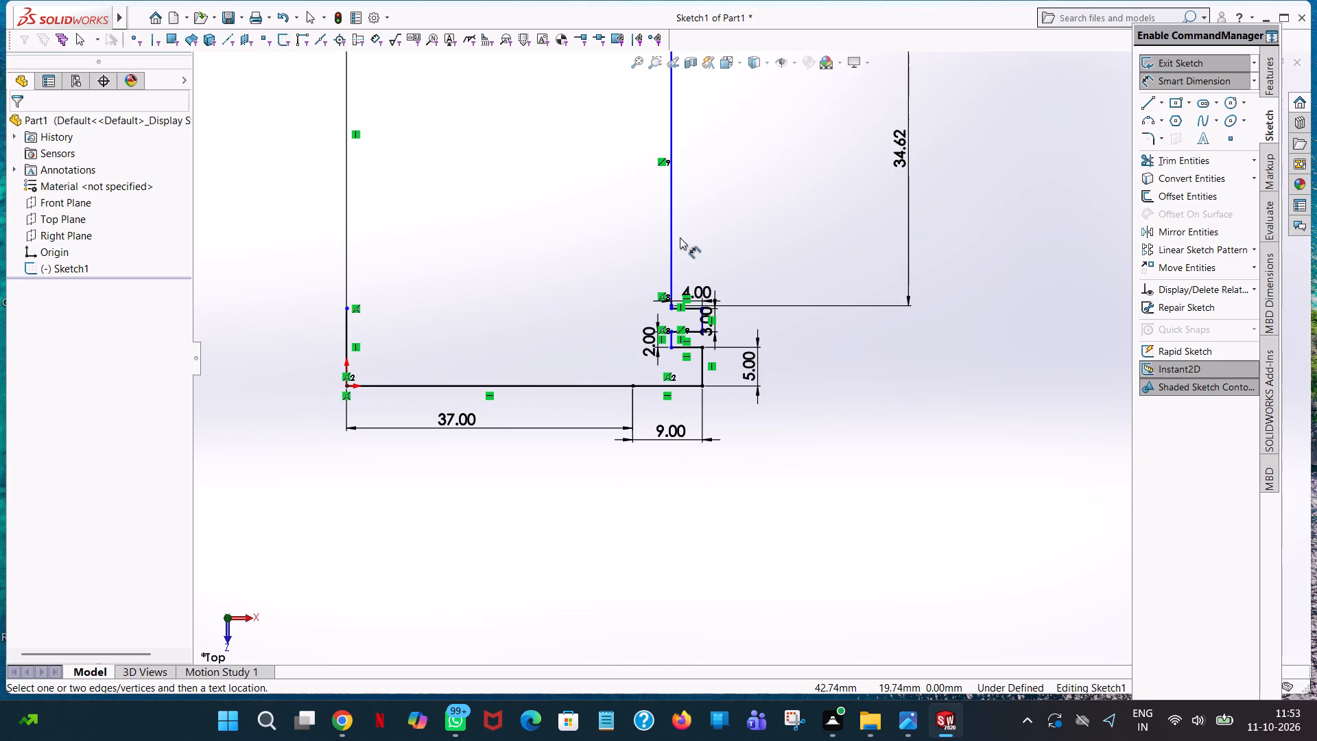
click(673, 231)
click(543, 382)
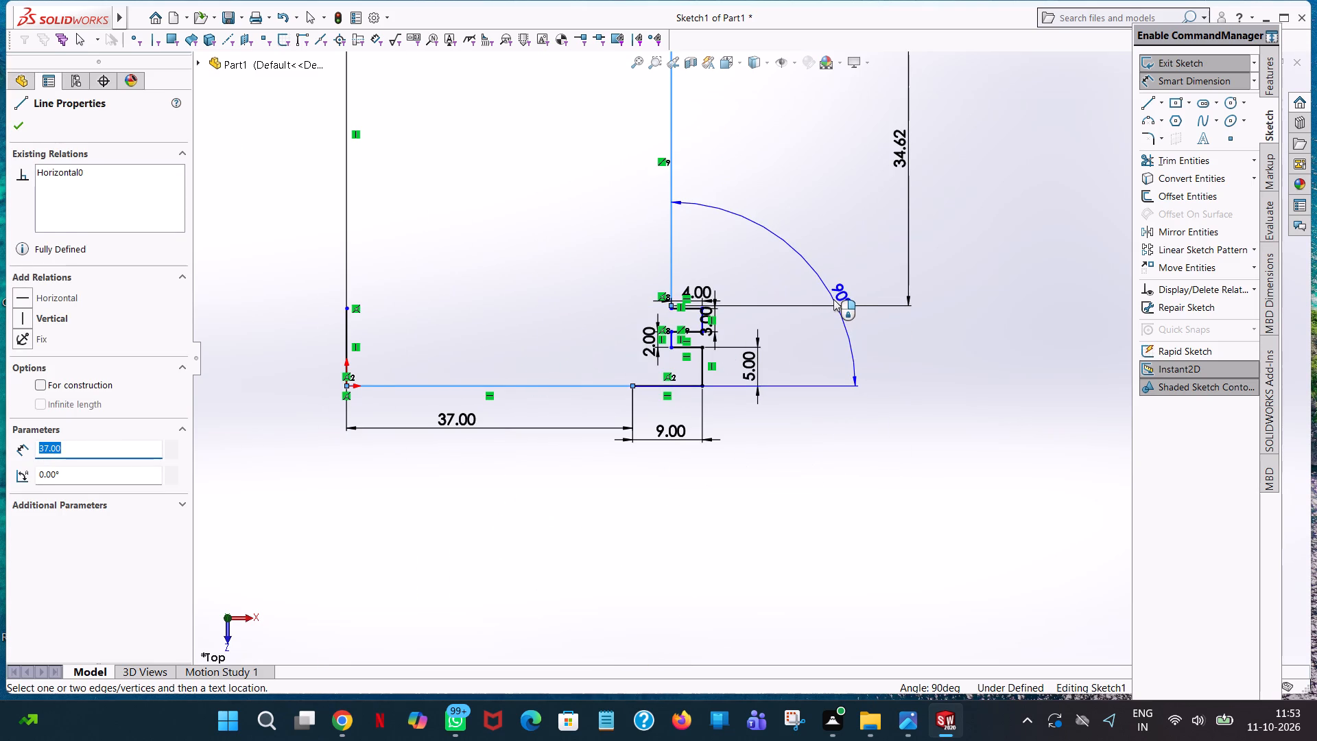
key(Escape)
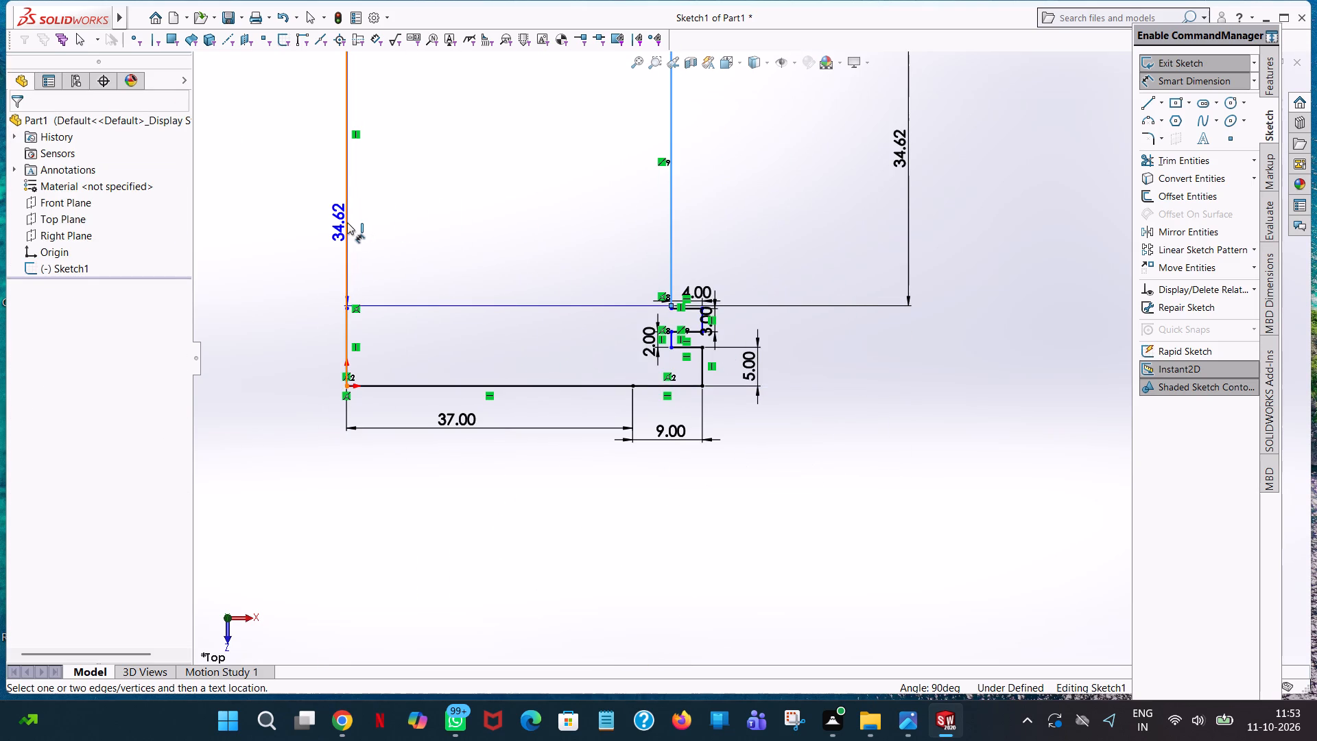
click(347, 222)
click(440, 538)
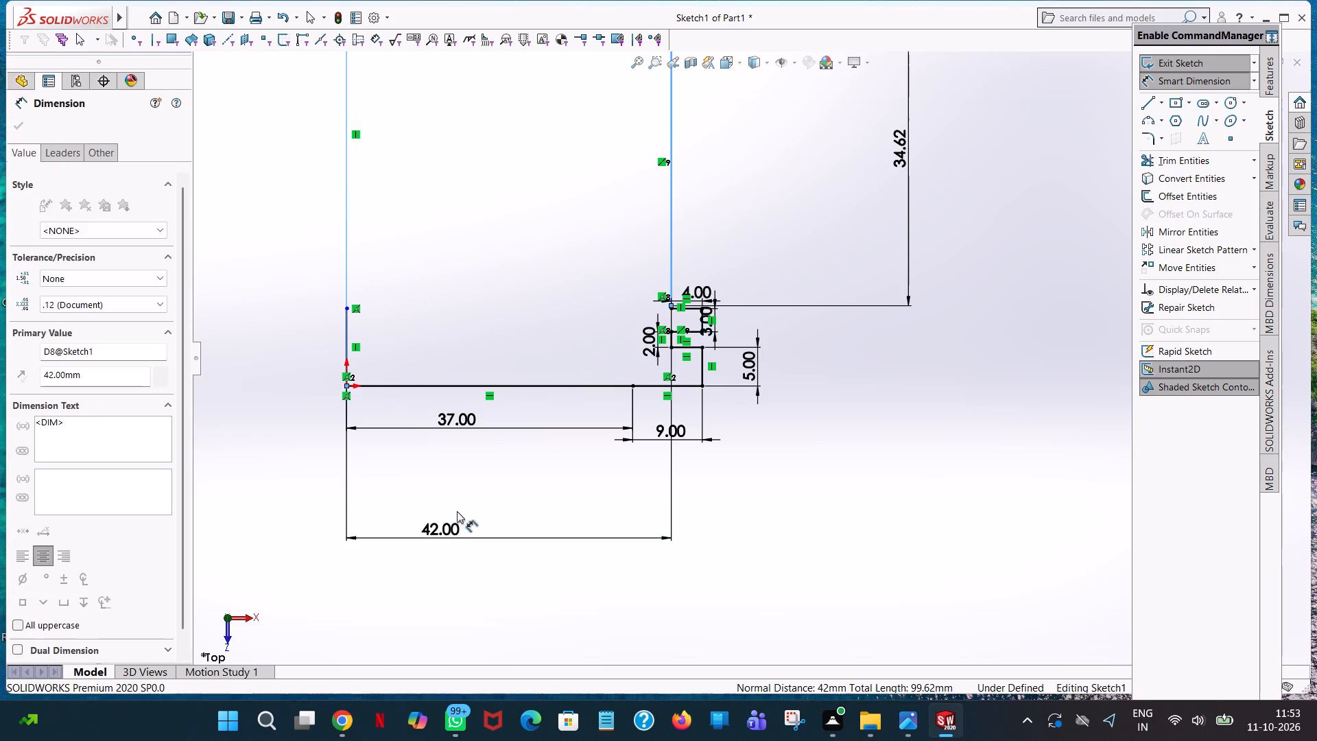
click(384, 516)
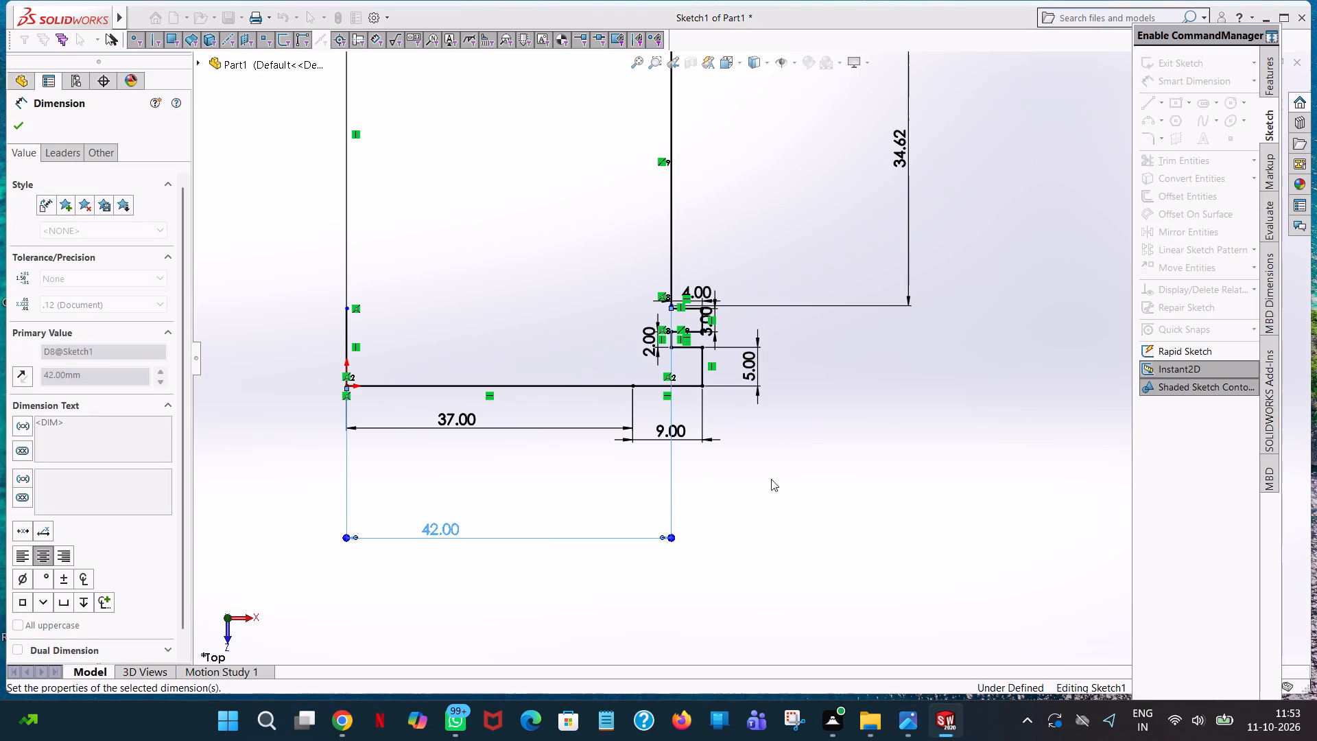
click(817, 473)
Dimension the vertical distance from the bottom line to the lowest horizontal line of the upper tooth group, outside the toothed side.
scroll(687, 373, down, 7)
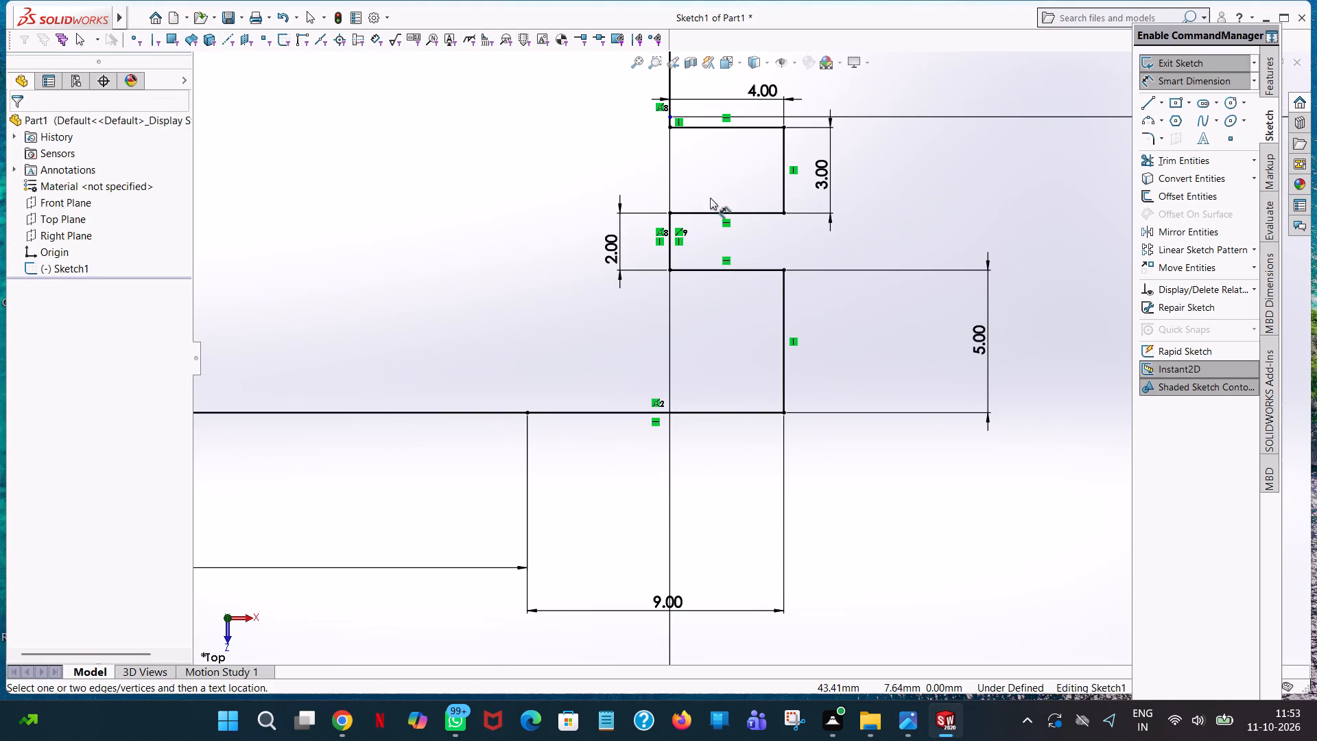
scroll(716, 201, down, 4)
scroll(717, 210, up, 11)
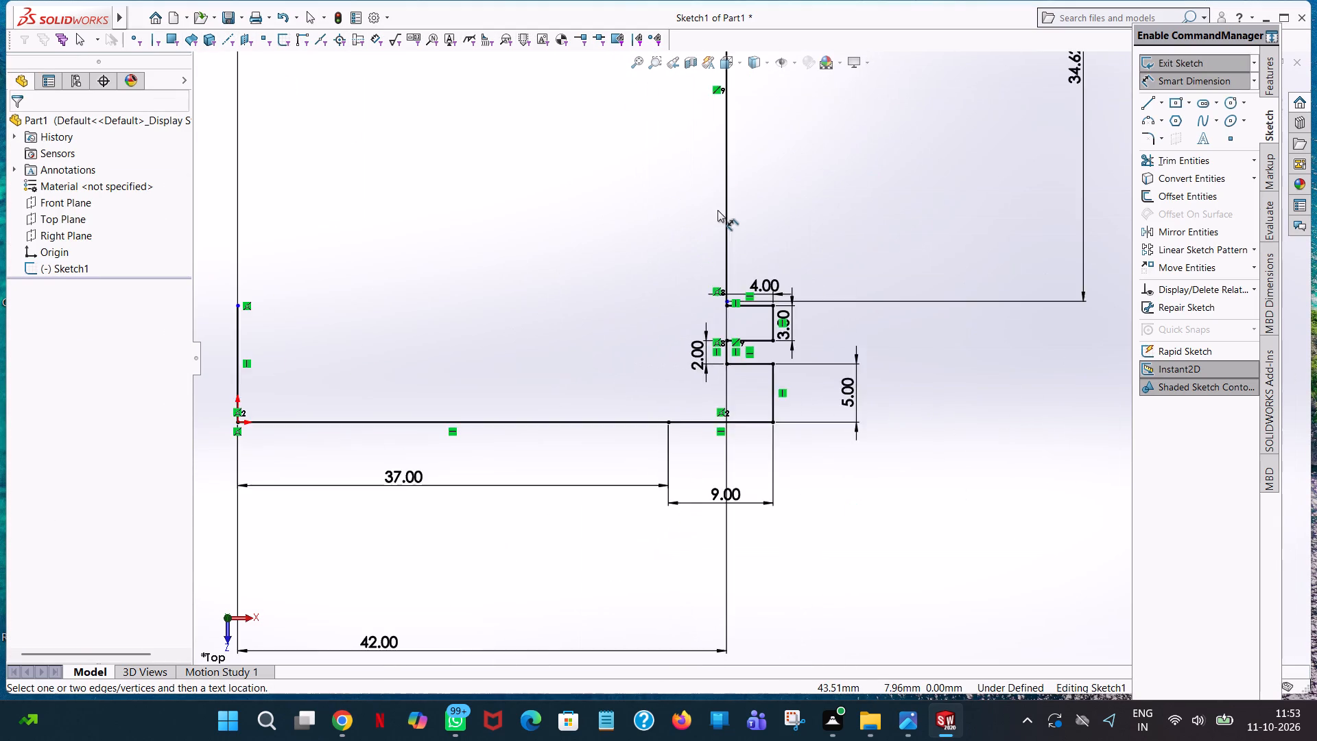
scroll(717, 210, up, 5)
scroll(761, 181, down, 6)
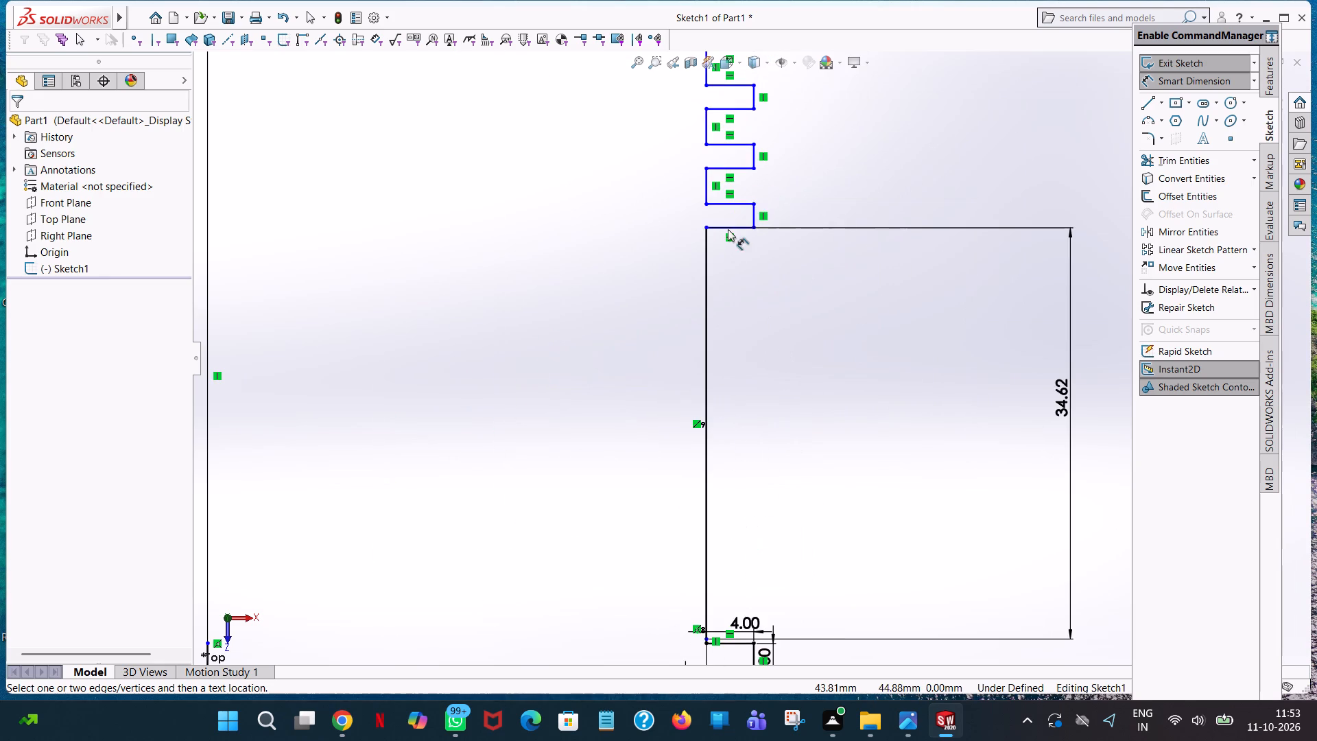
click(731, 225)
scroll(770, 366, up, 4)
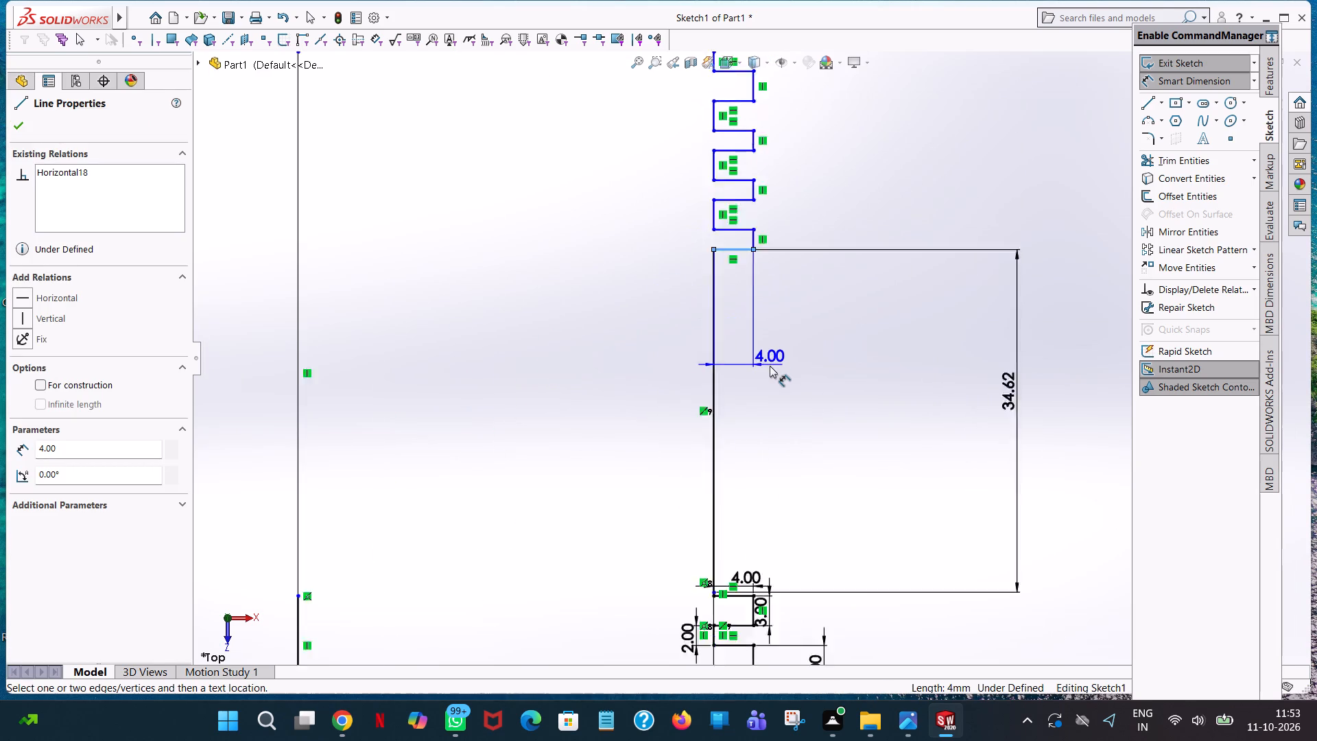
scroll(770, 366, up, 4)
scroll(770, 375, down, 5)
scroll(759, 418, up, 10)
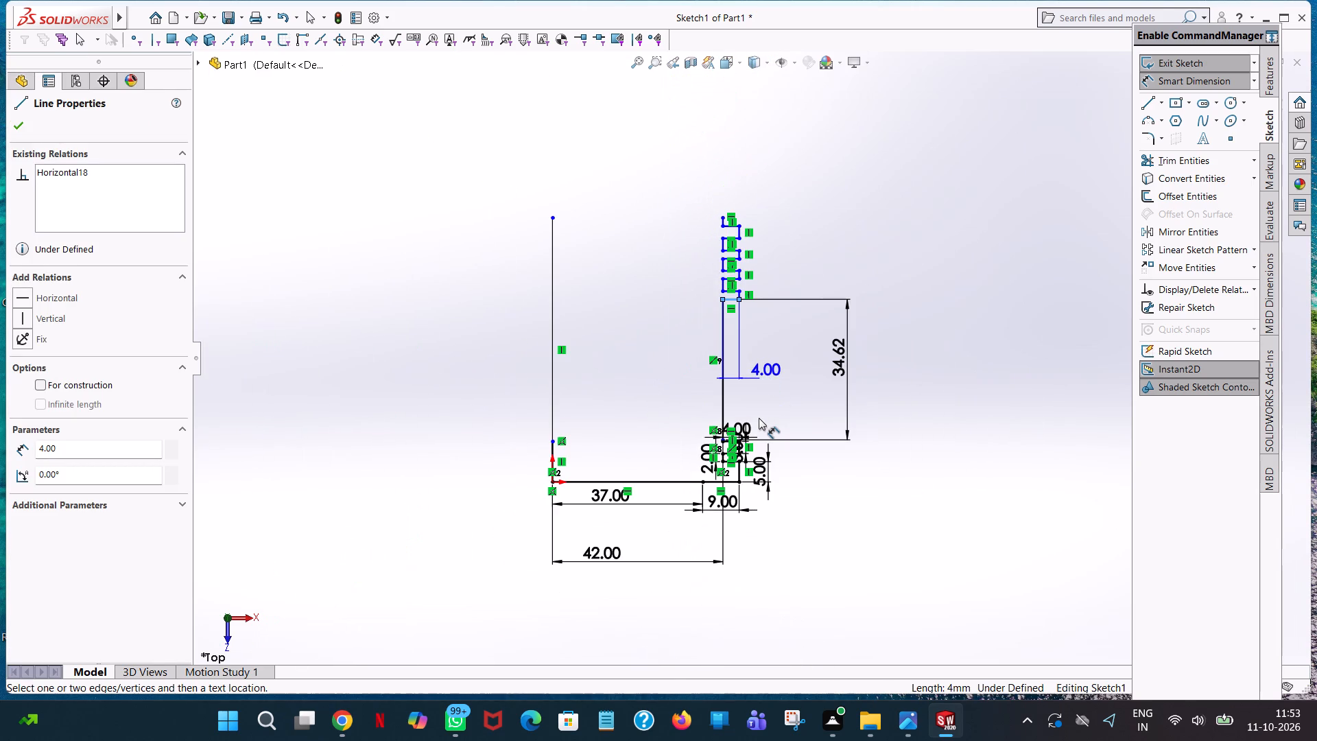
click(689, 482)
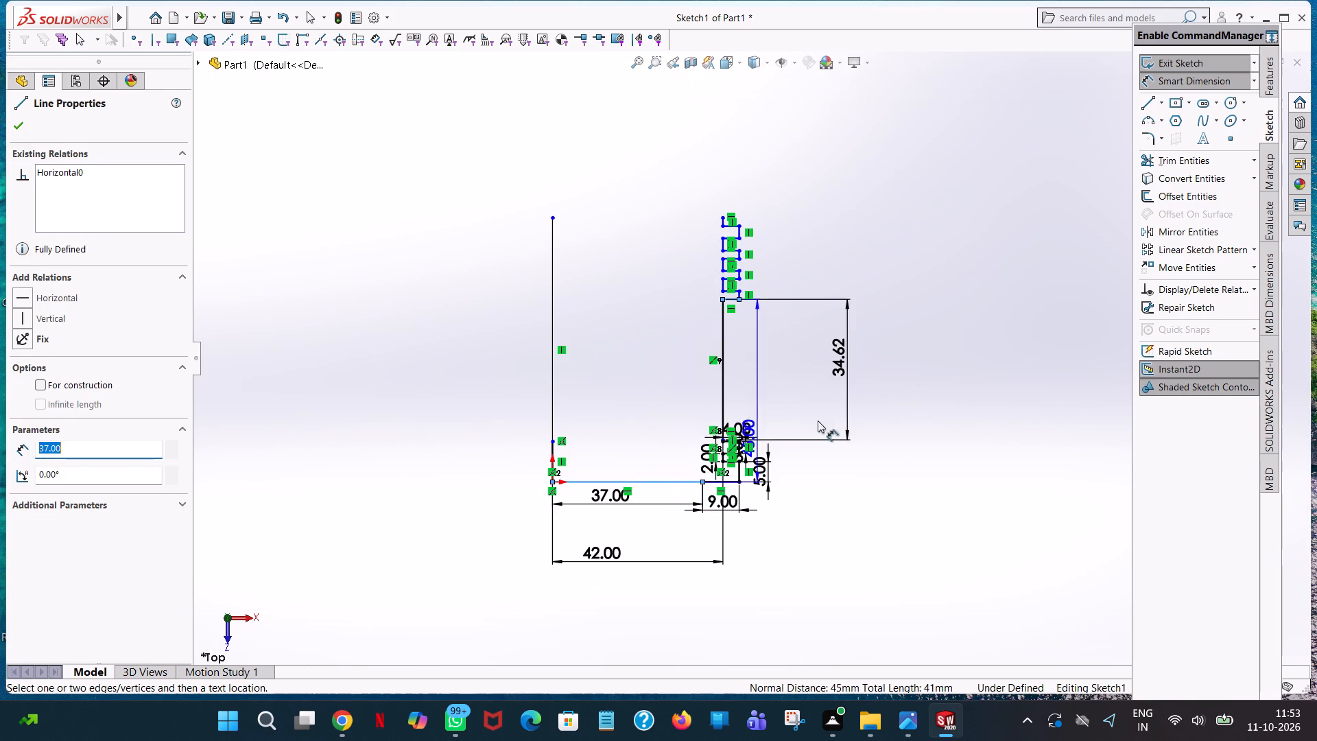
click(945, 386)
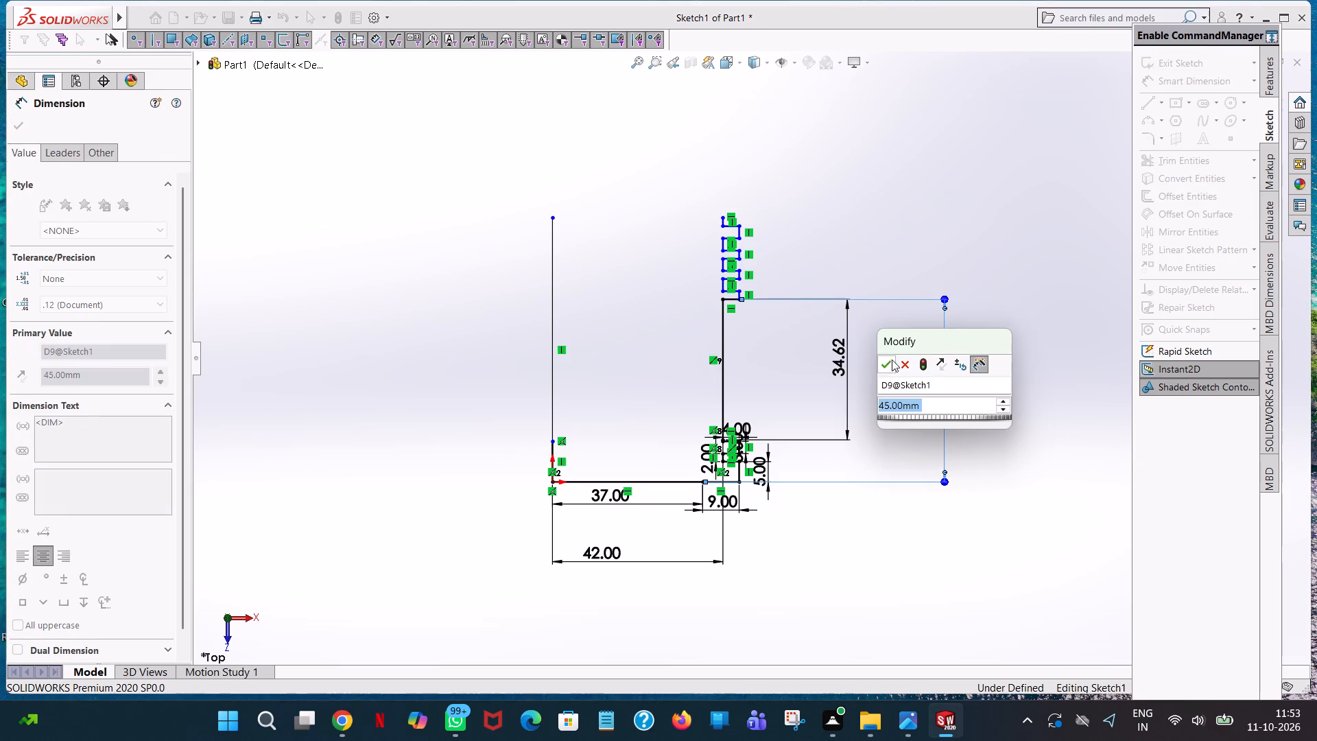
click(888, 363)
scroll(720, 338, down, 5)
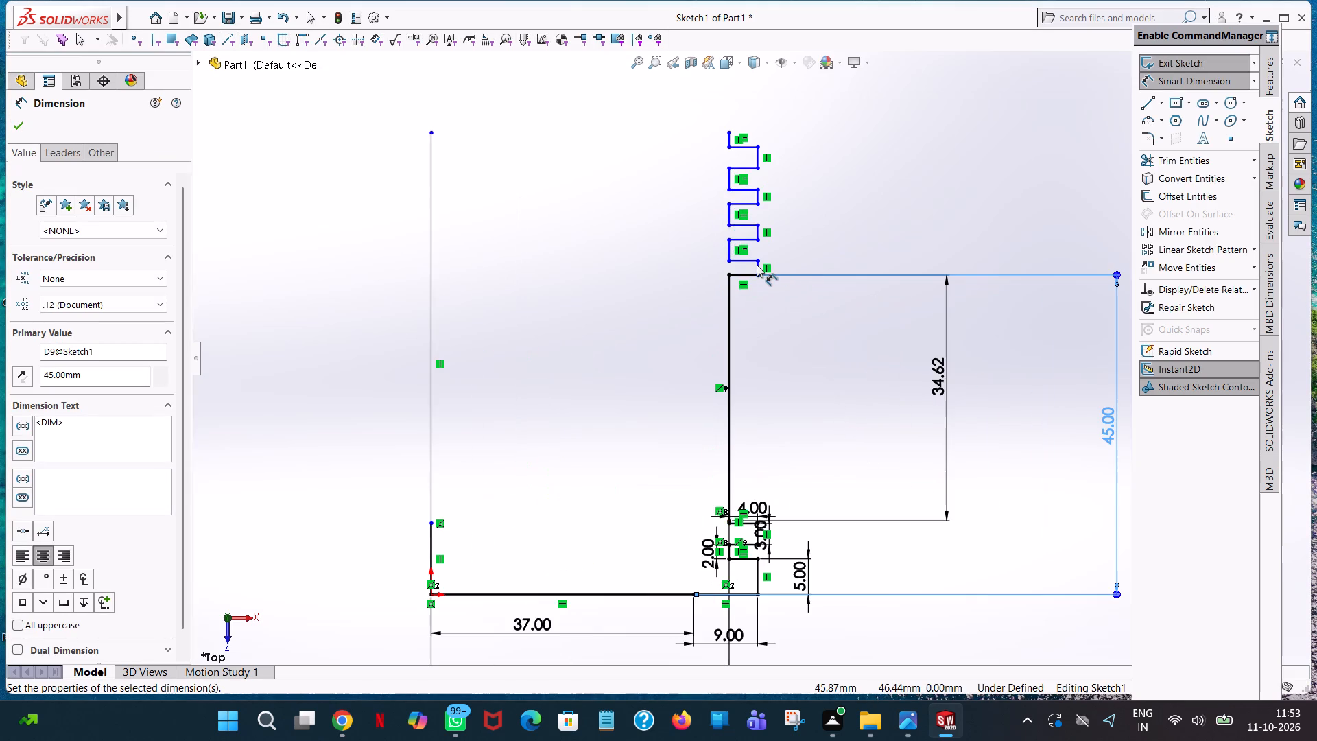
Dimension the upper group's lowest tooth: its horizontal depth from the long inner vertical line and its height between its two horizontal lines.
click(757, 266)
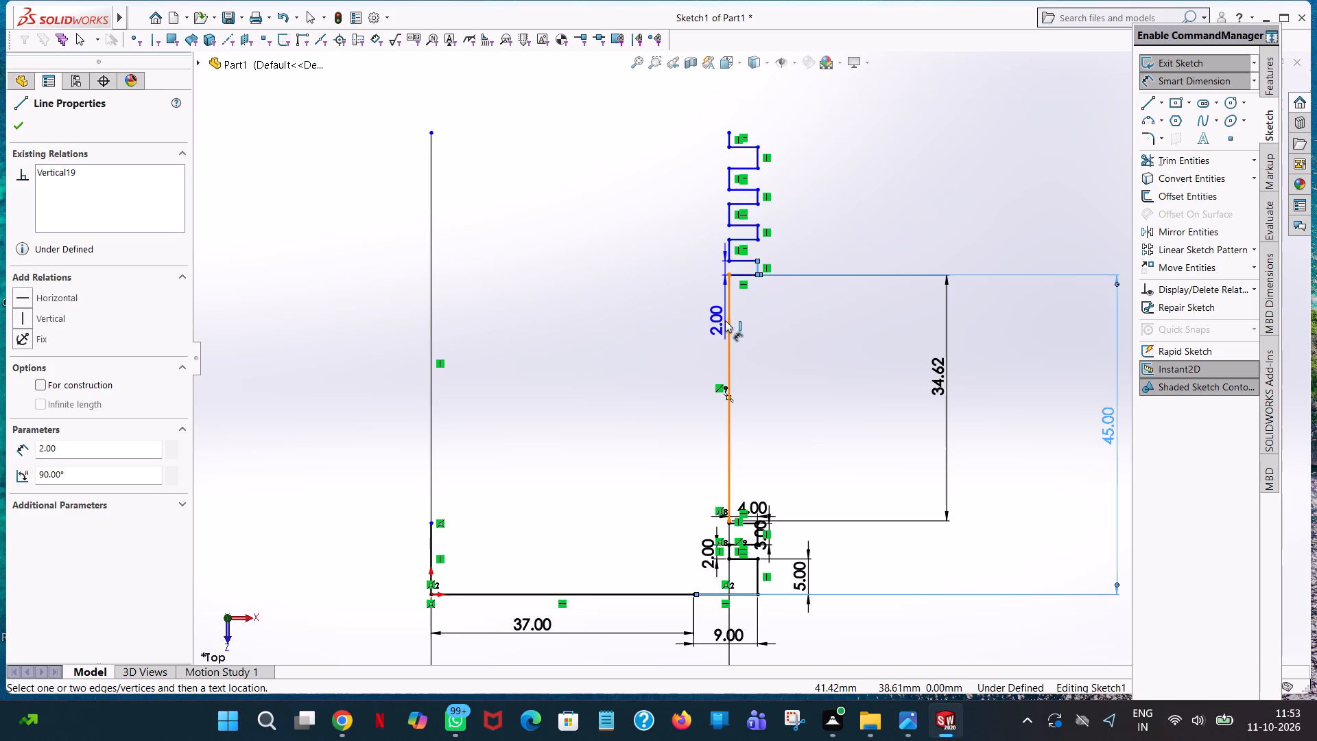
click(725, 320)
click(759, 362)
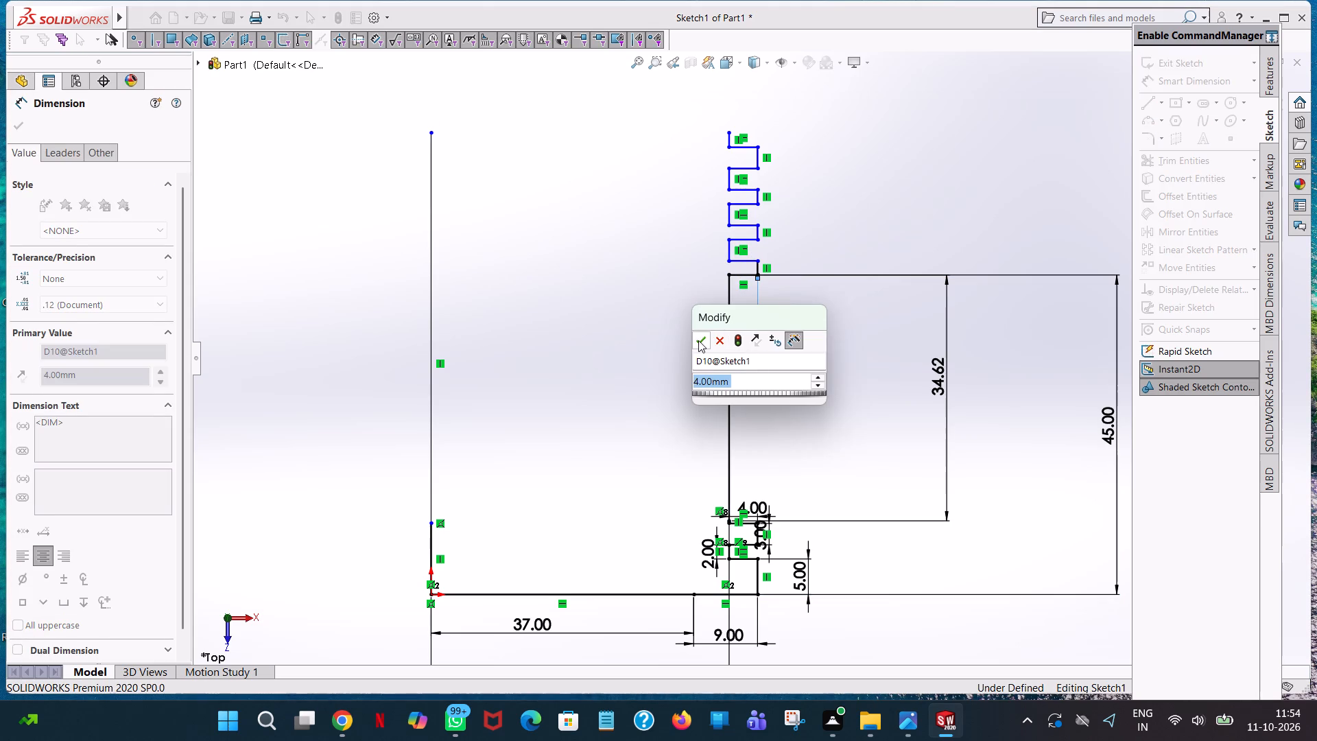
click(698, 340)
click(924, 207)
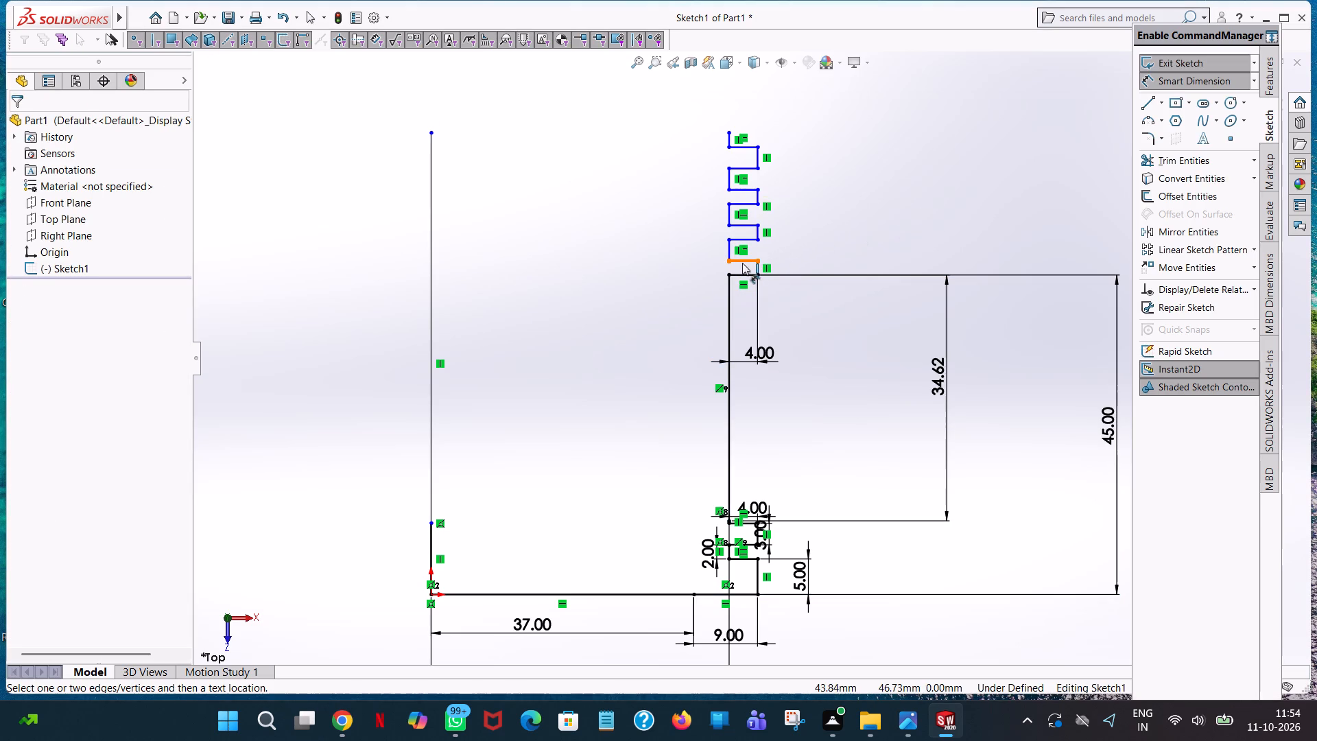
click(742, 262)
click(752, 260)
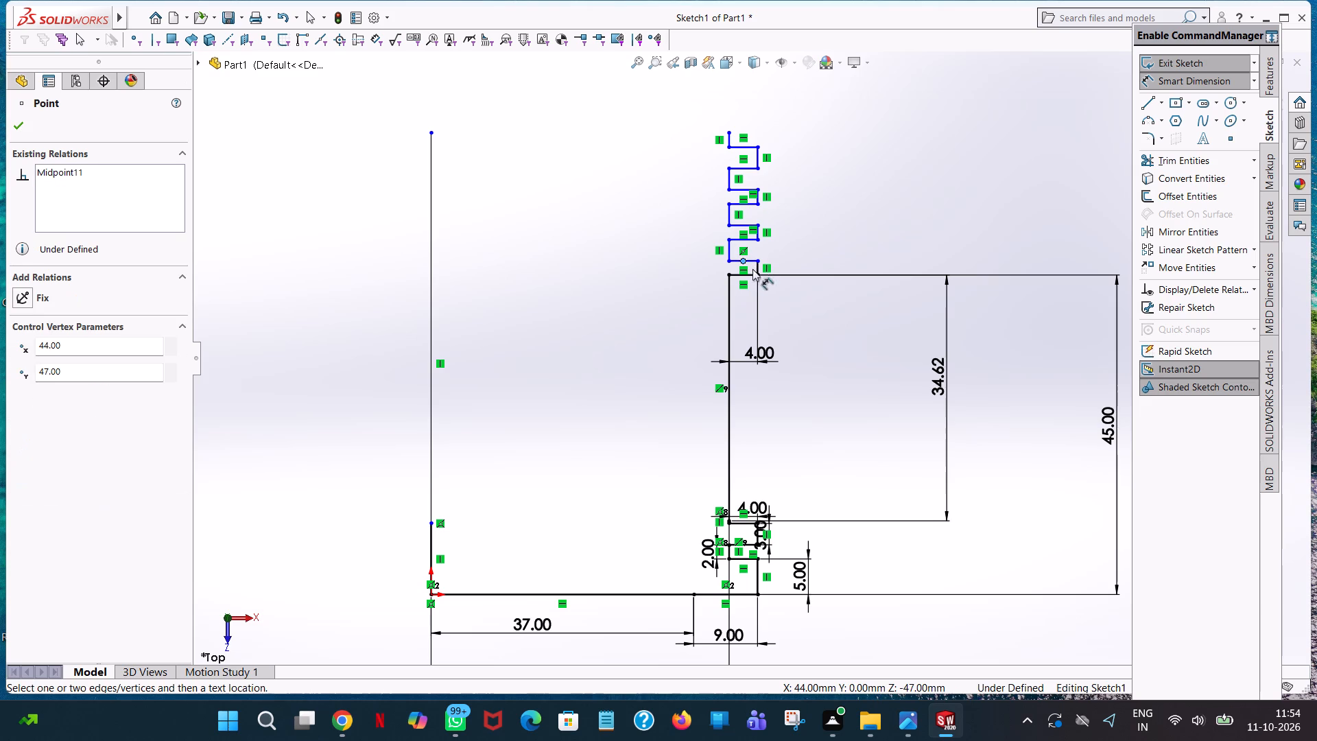
click(752, 274)
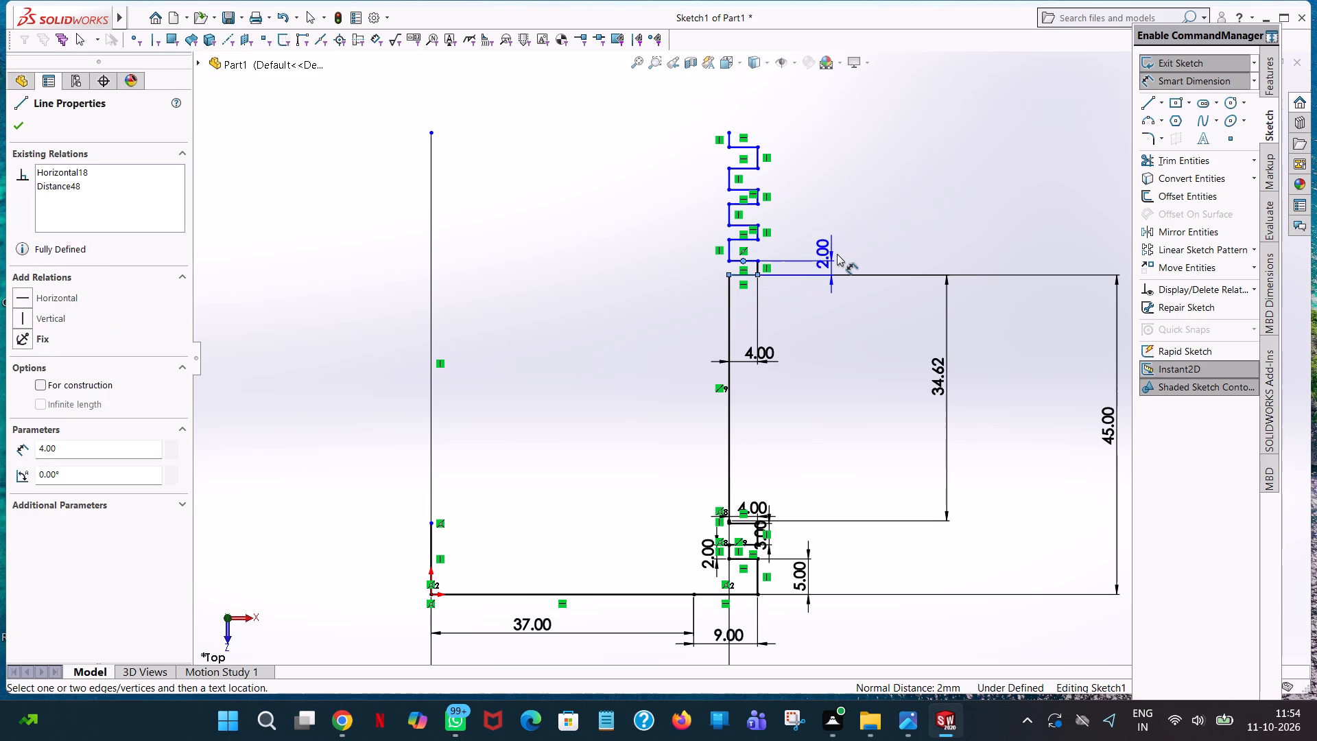
click(838, 254)
click(780, 228)
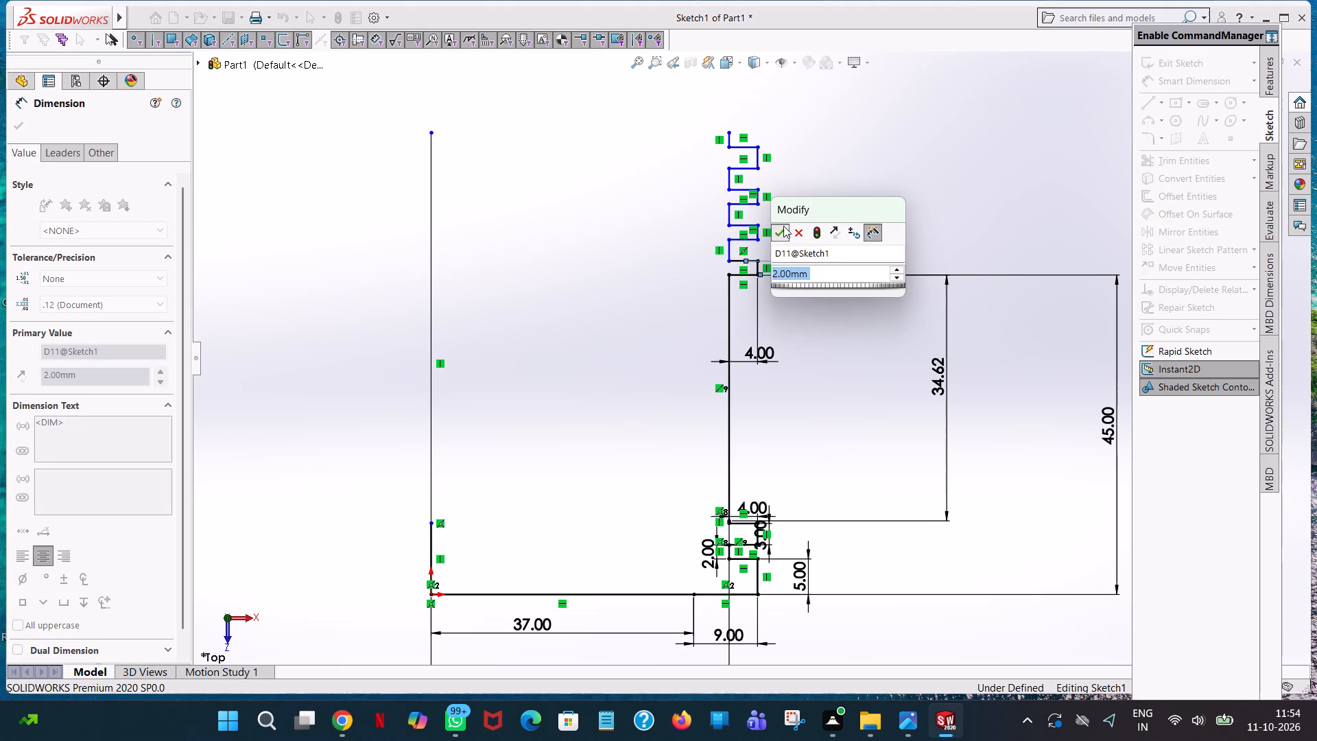
click(863, 176)
Dimension the first gap of the upper tooth group: its horizontal depth to the lowest tooth's outer line and its height.
scroll(756, 263, down, 1)
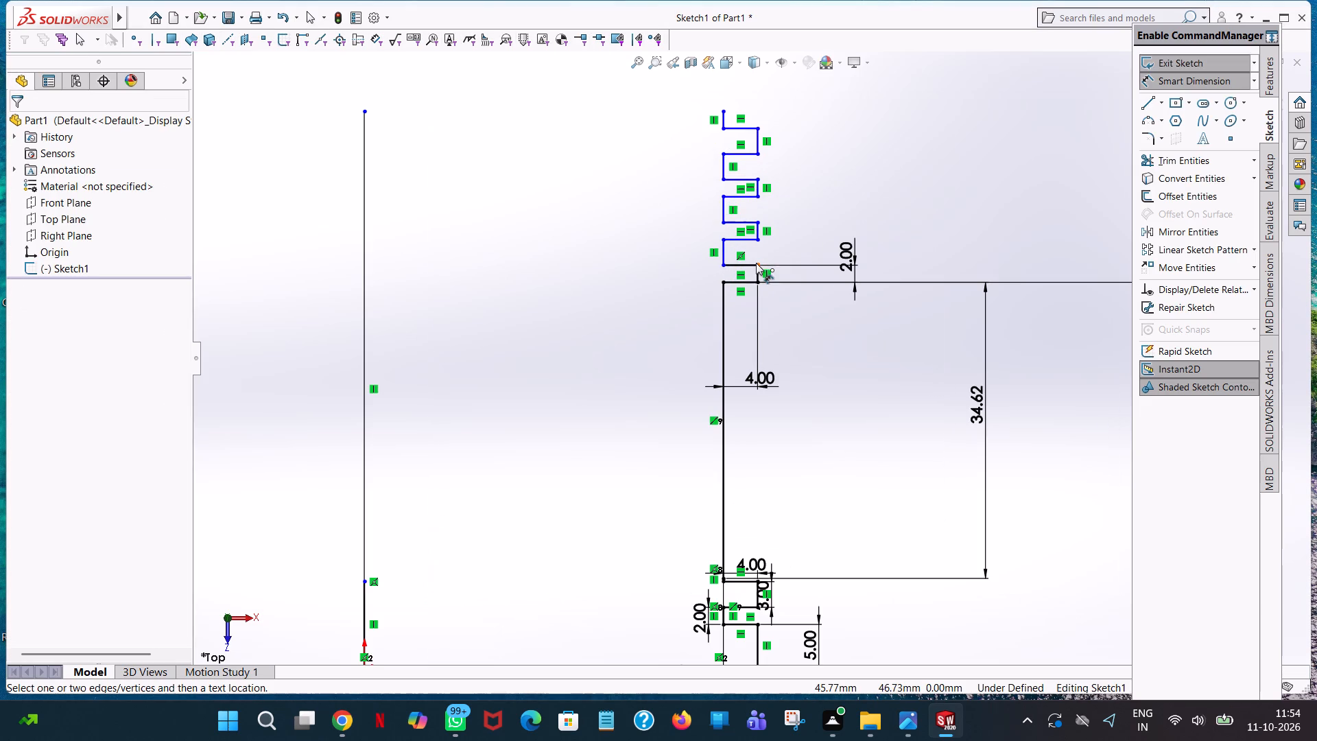
click(722, 256)
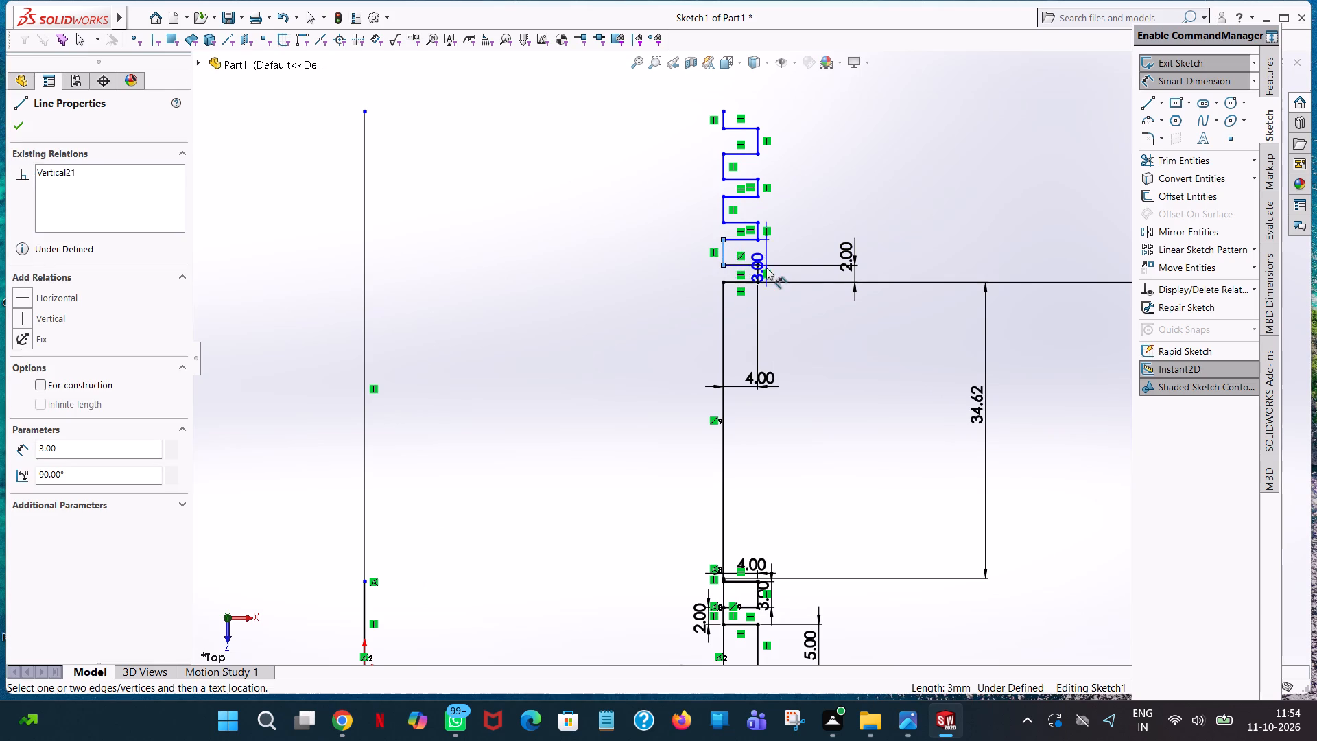
click(756, 272)
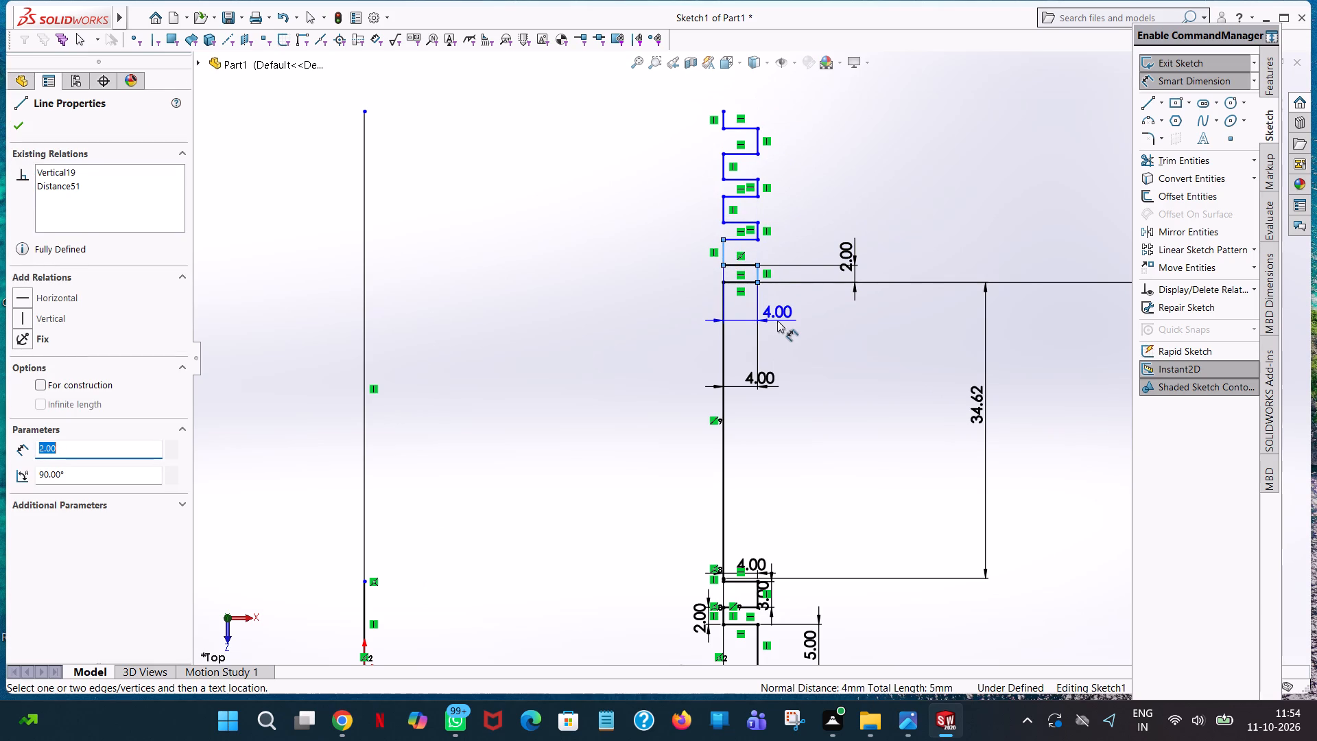
click(776, 344)
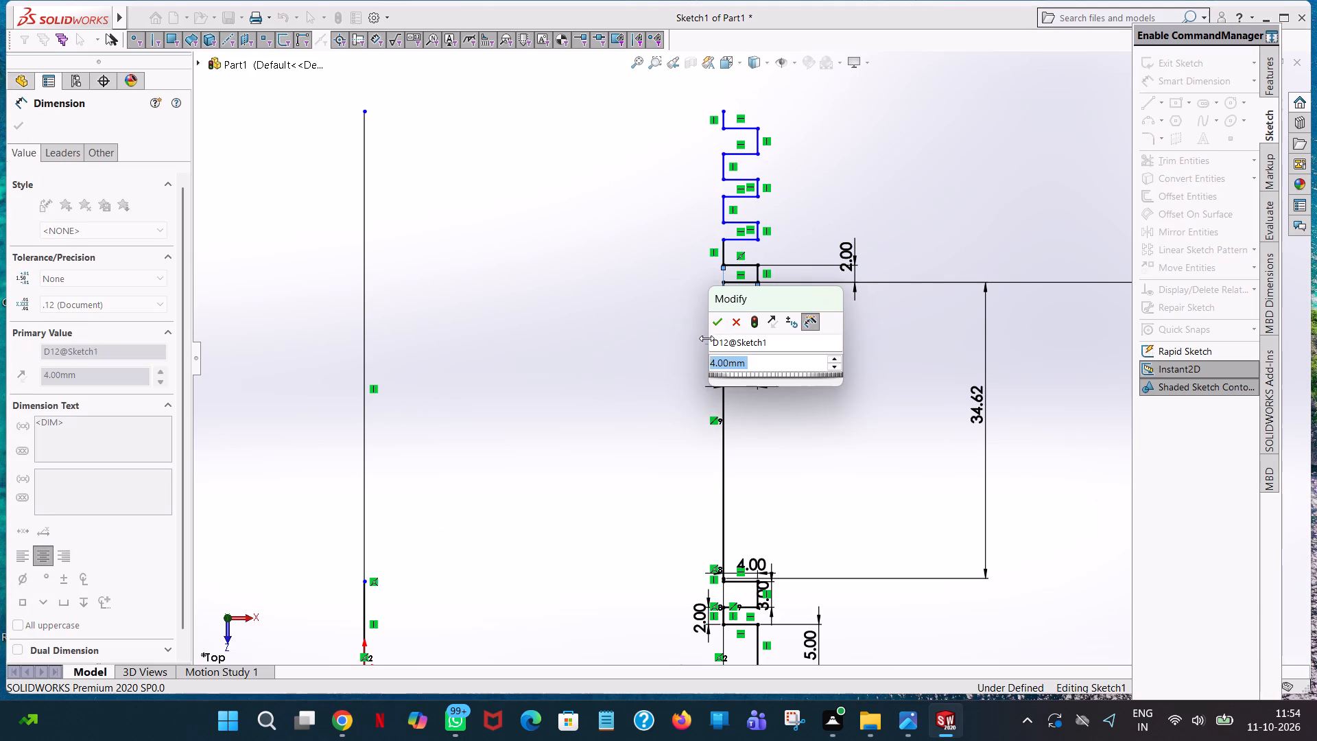
click(714, 325)
click(894, 196)
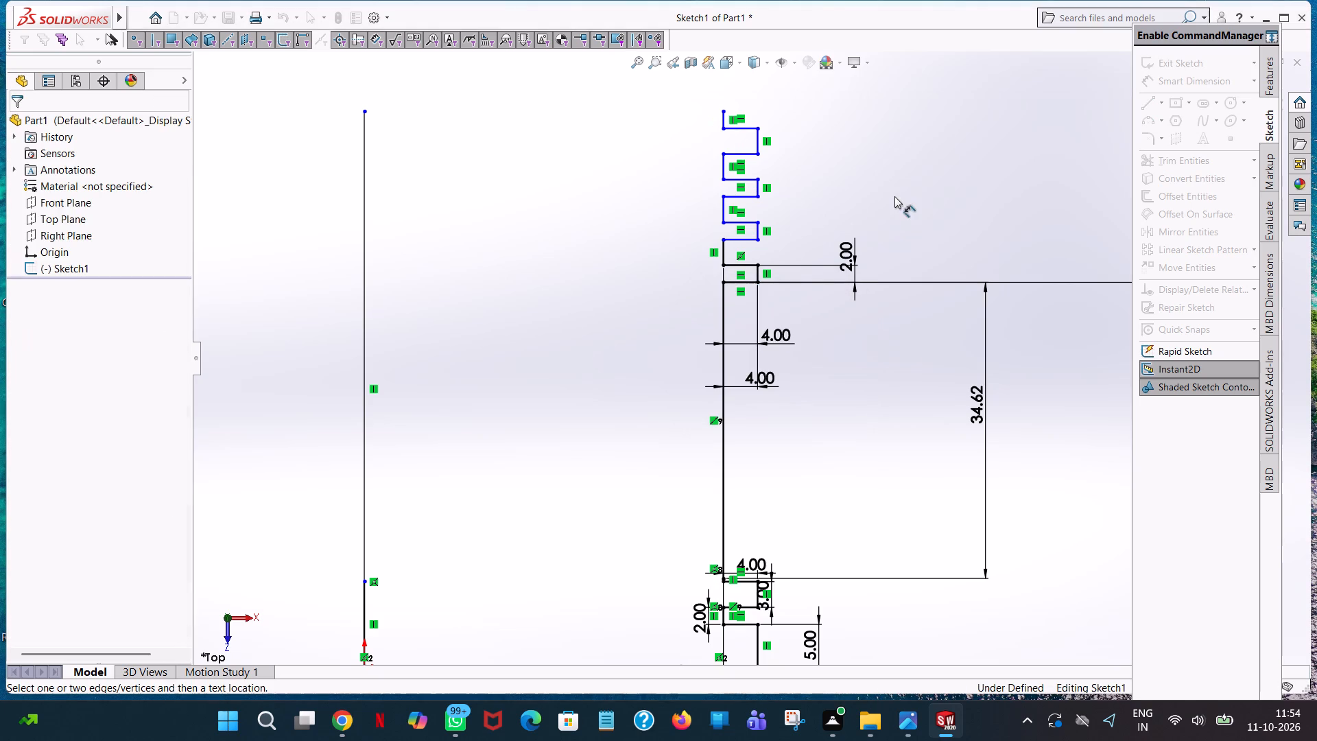
click(748, 237)
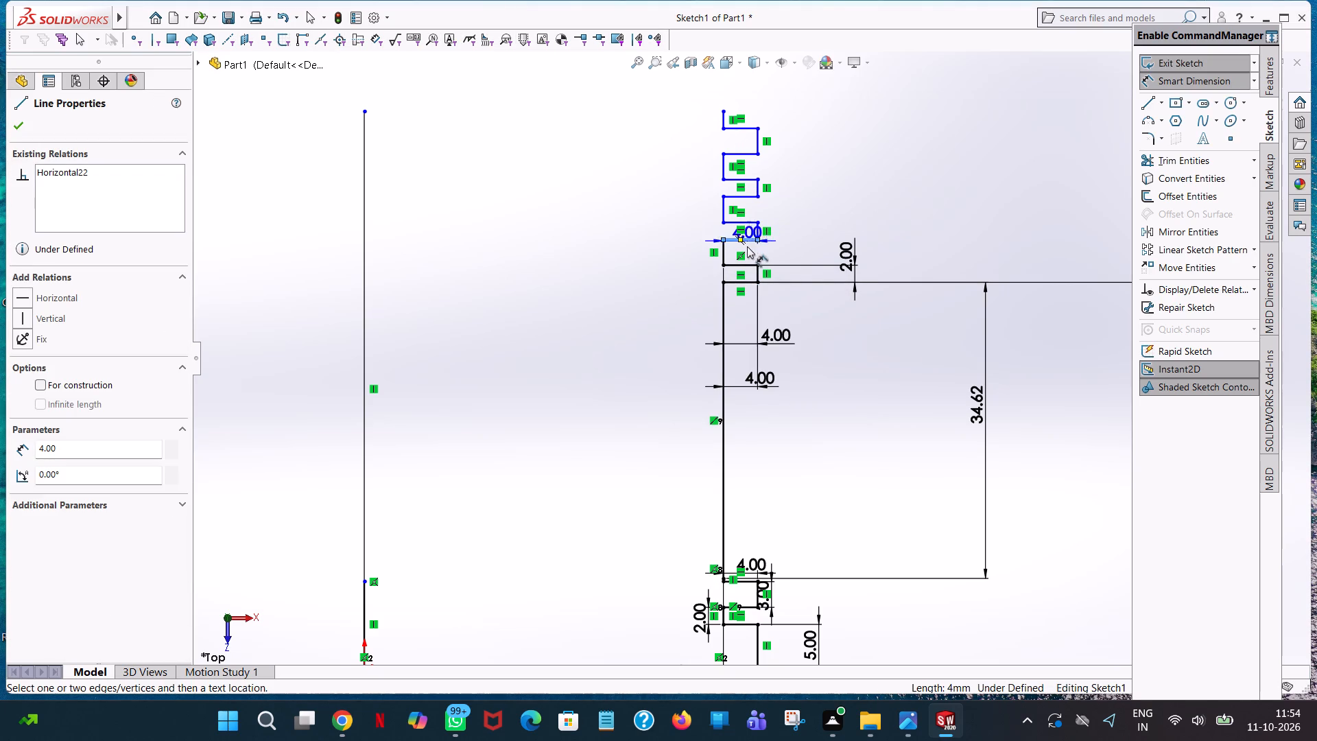
click(748, 264)
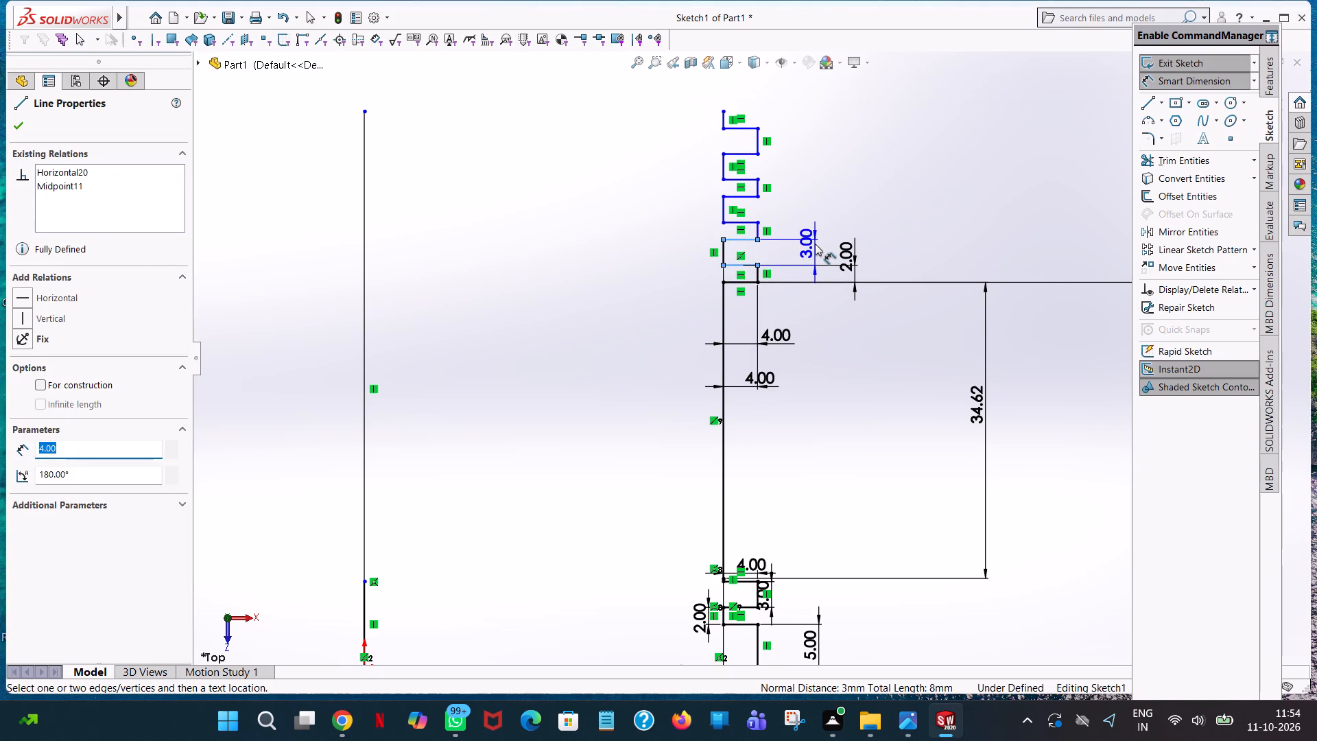
click(815, 244)
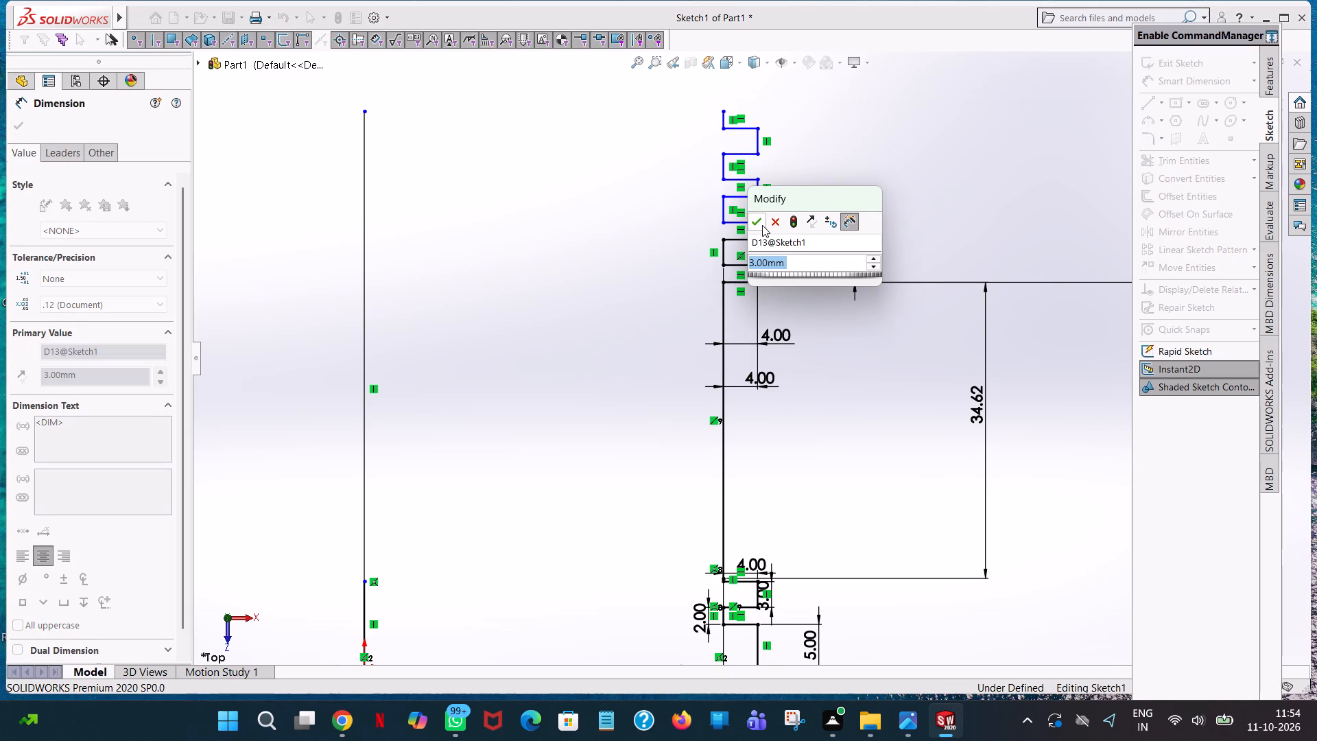
click(762, 225)
click(1023, 178)
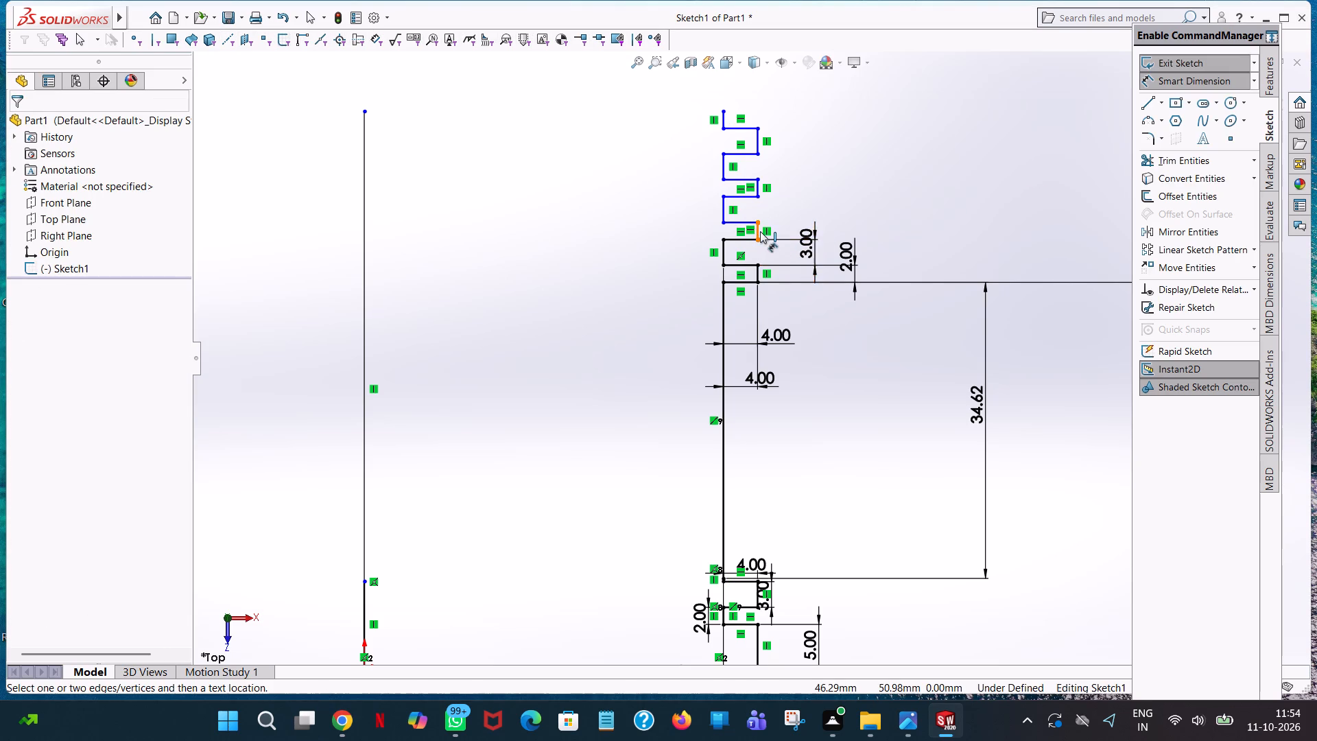
Dimension the horizontal distance from the 65 mm vertical side to the upper group's second tooth outer line, placing it above the profile.
scroll(760, 231, down, 5)
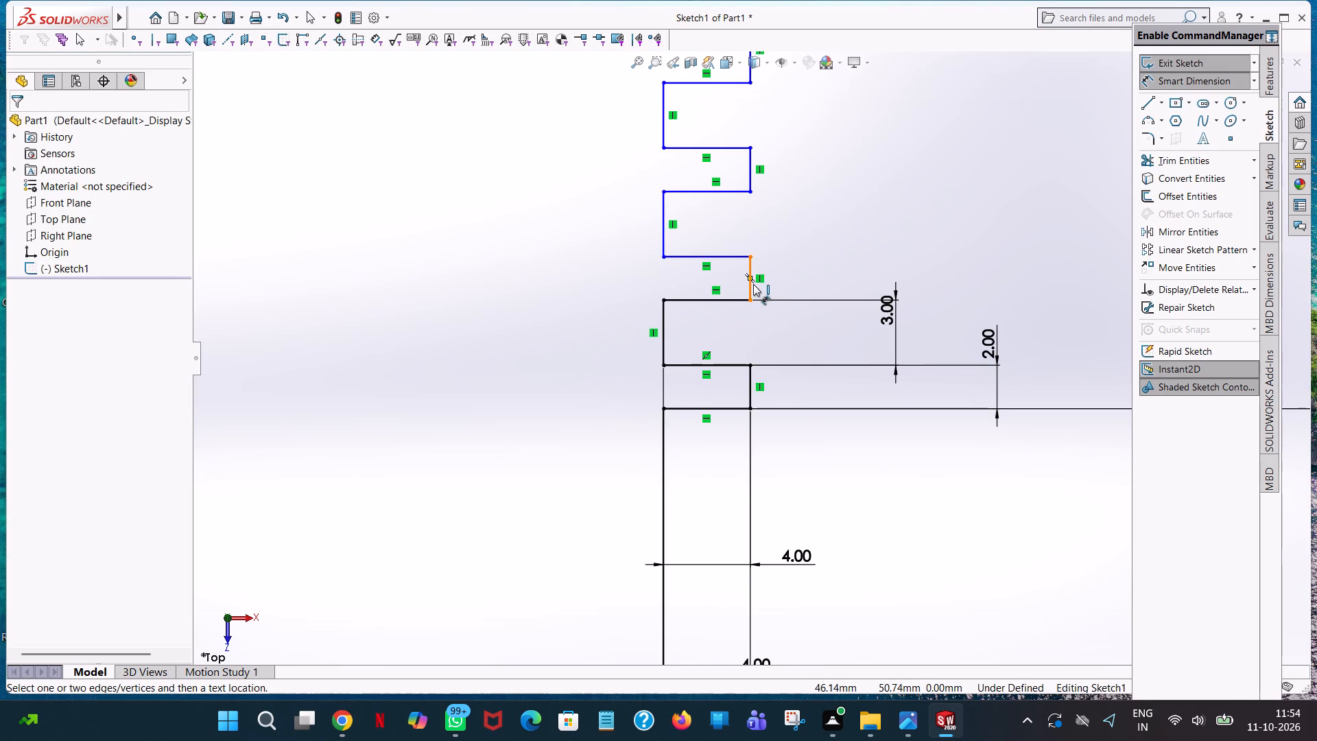
click(749, 290)
scroll(497, 331, up, 7)
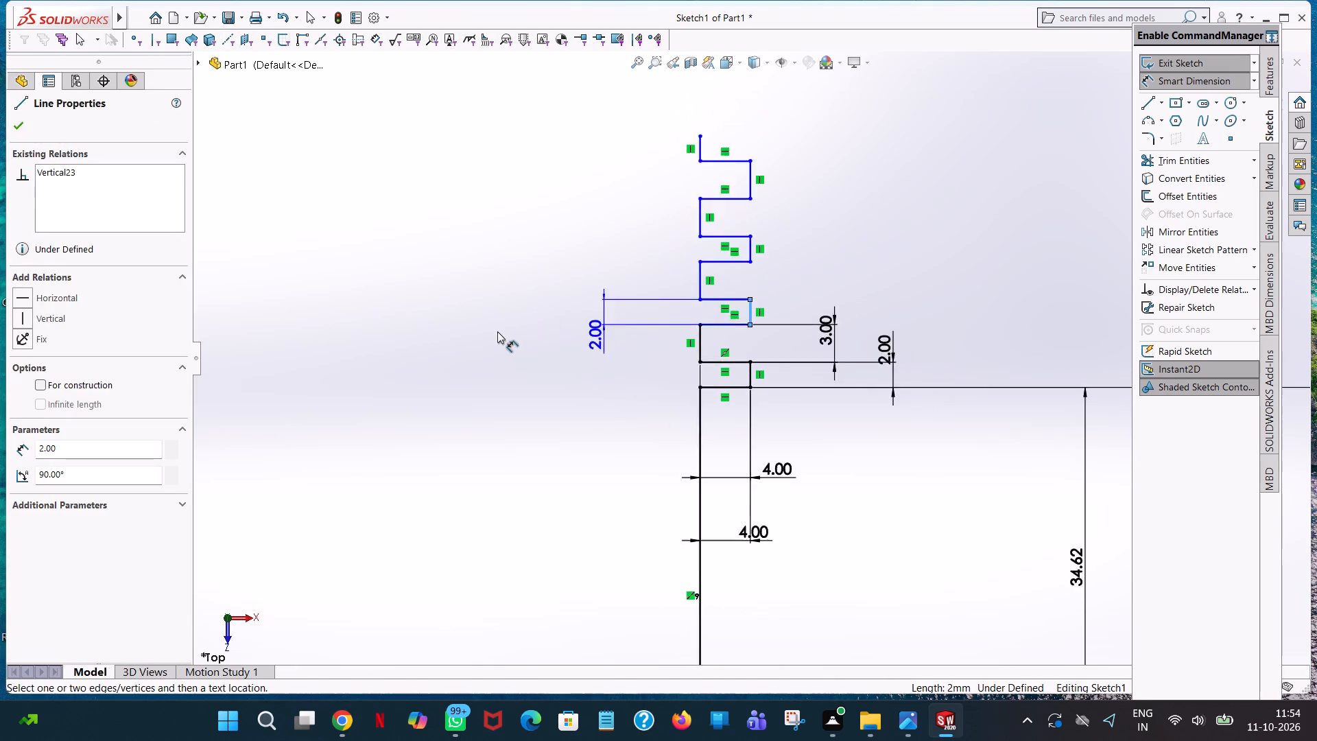
scroll(497, 331, up, 6)
click(470, 333)
click(552, 166)
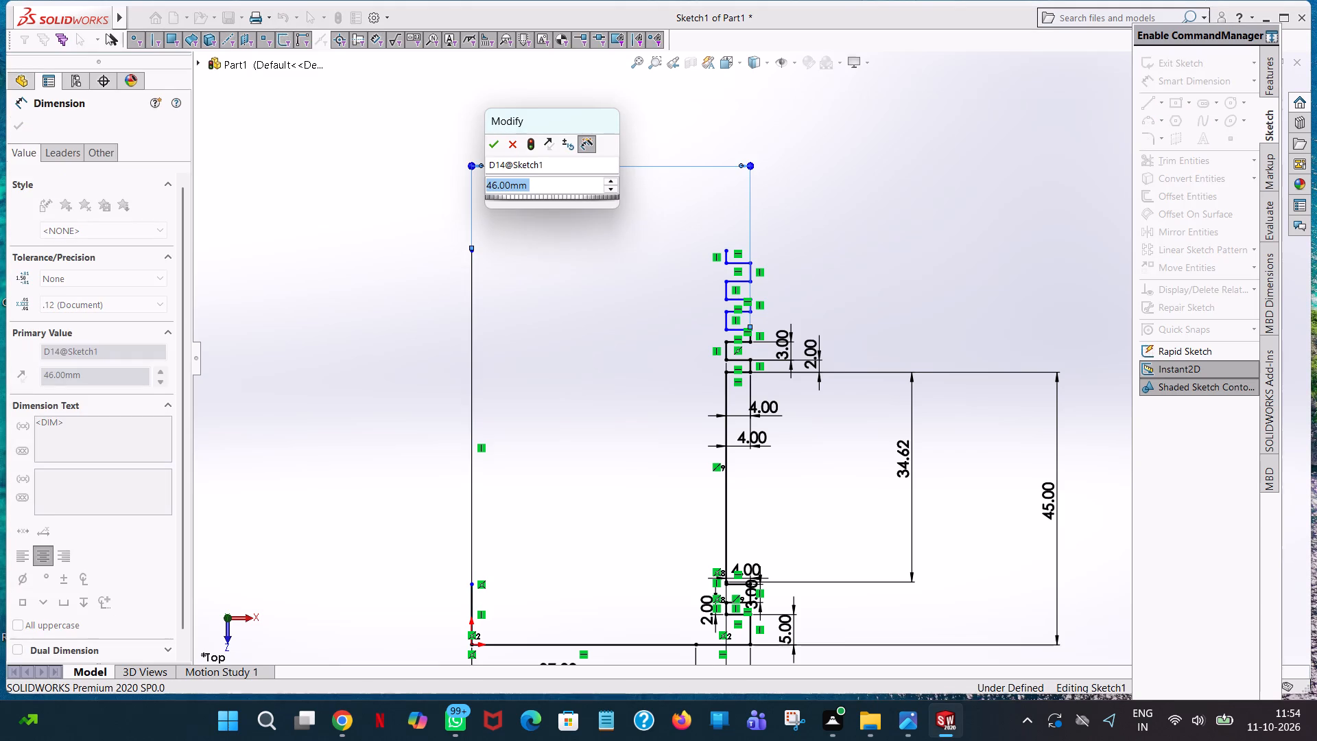
click(494, 150)
click(822, 267)
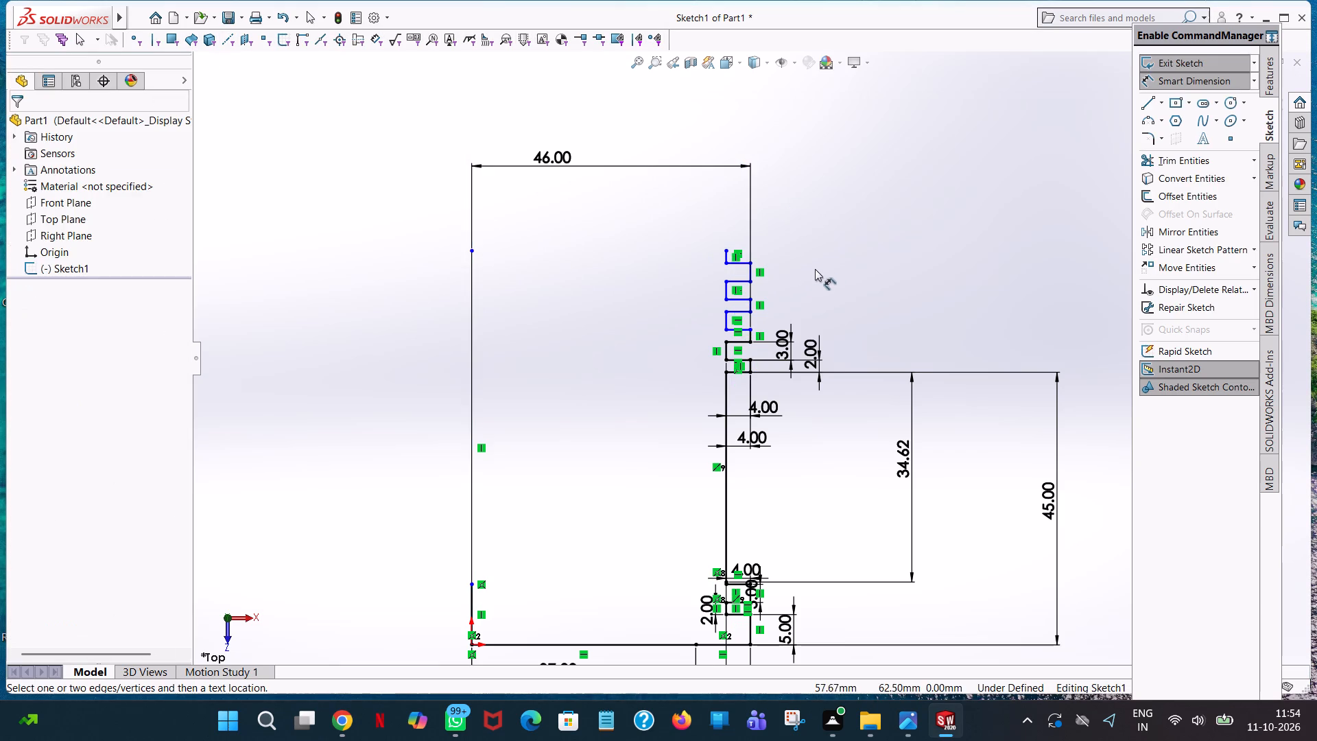
Dimension the height of the second tooth in the upper group between its horizontal lines, placing it outside the toothed side.
scroll(774, 317, down, 6)
scroll(652, 375, down, 3)
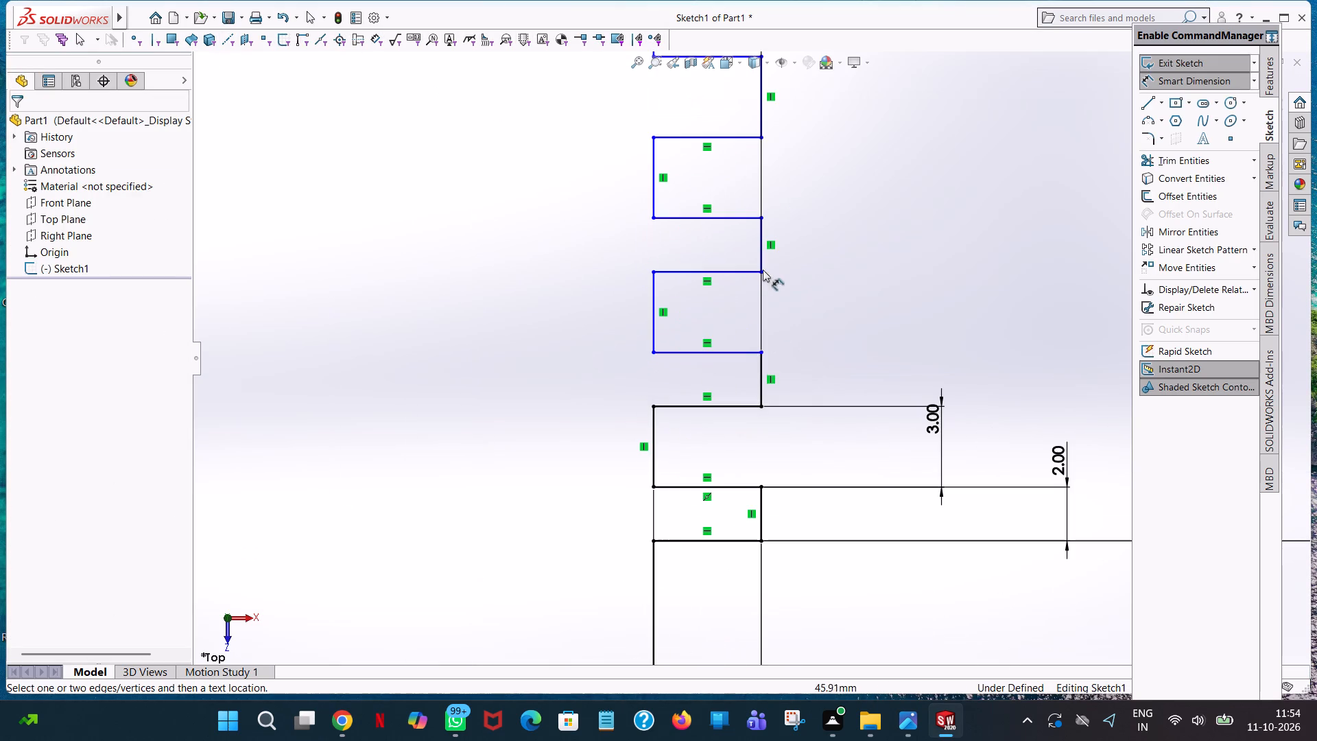
click(830, 244)
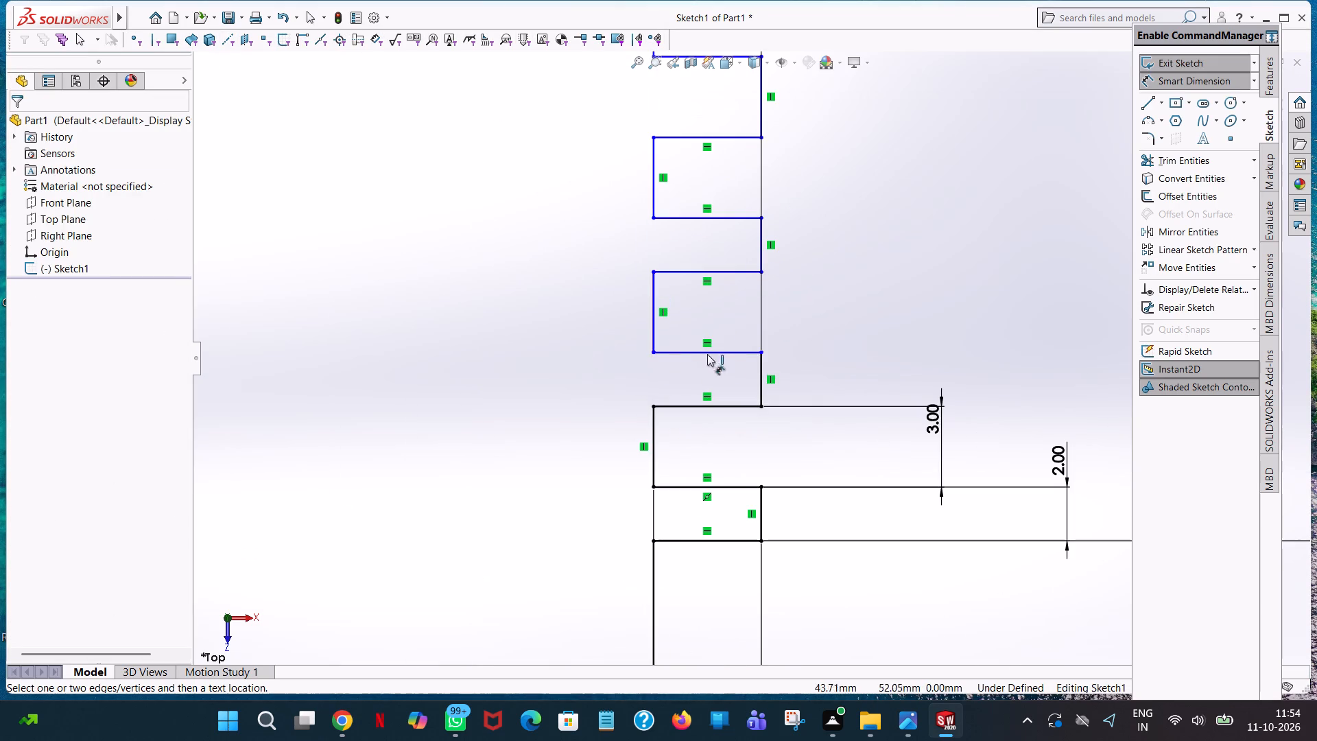
click(735, 354)
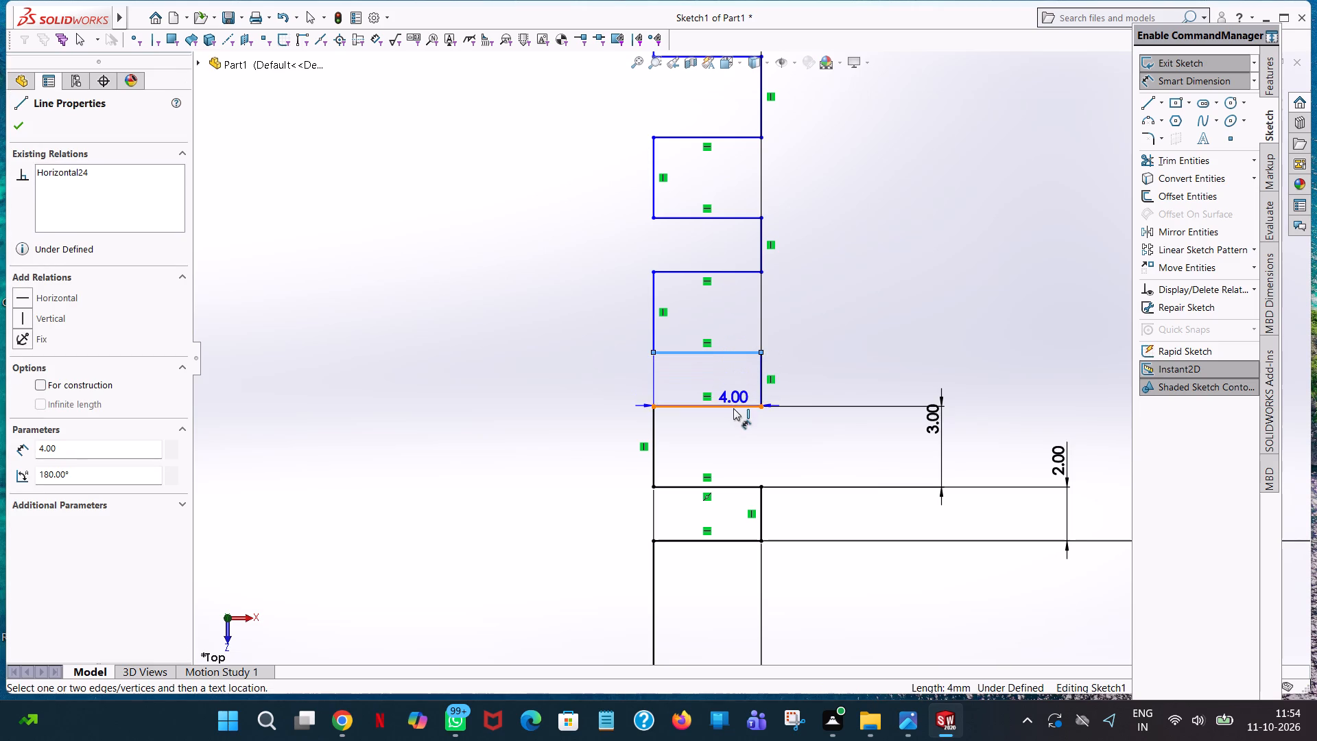
click(733, 408)
click(960, 370)
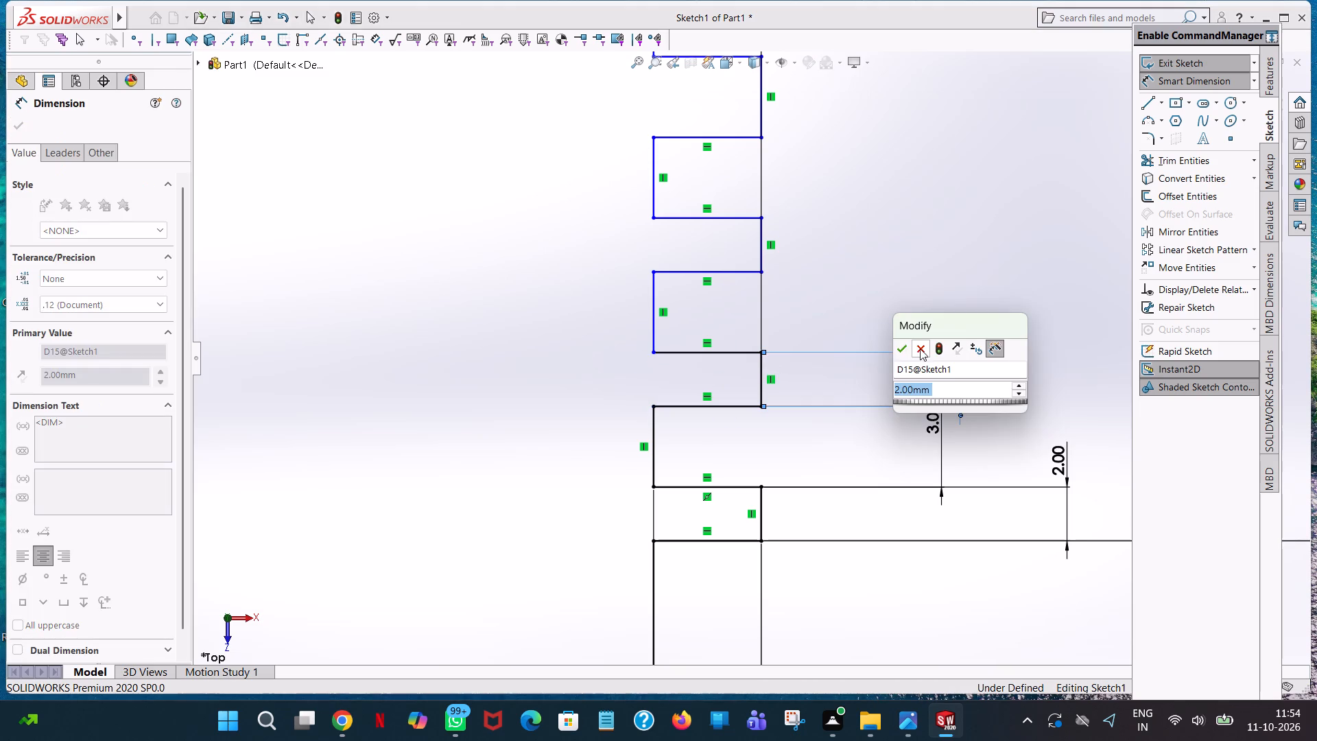
click(894, 348)
click(905, 263)
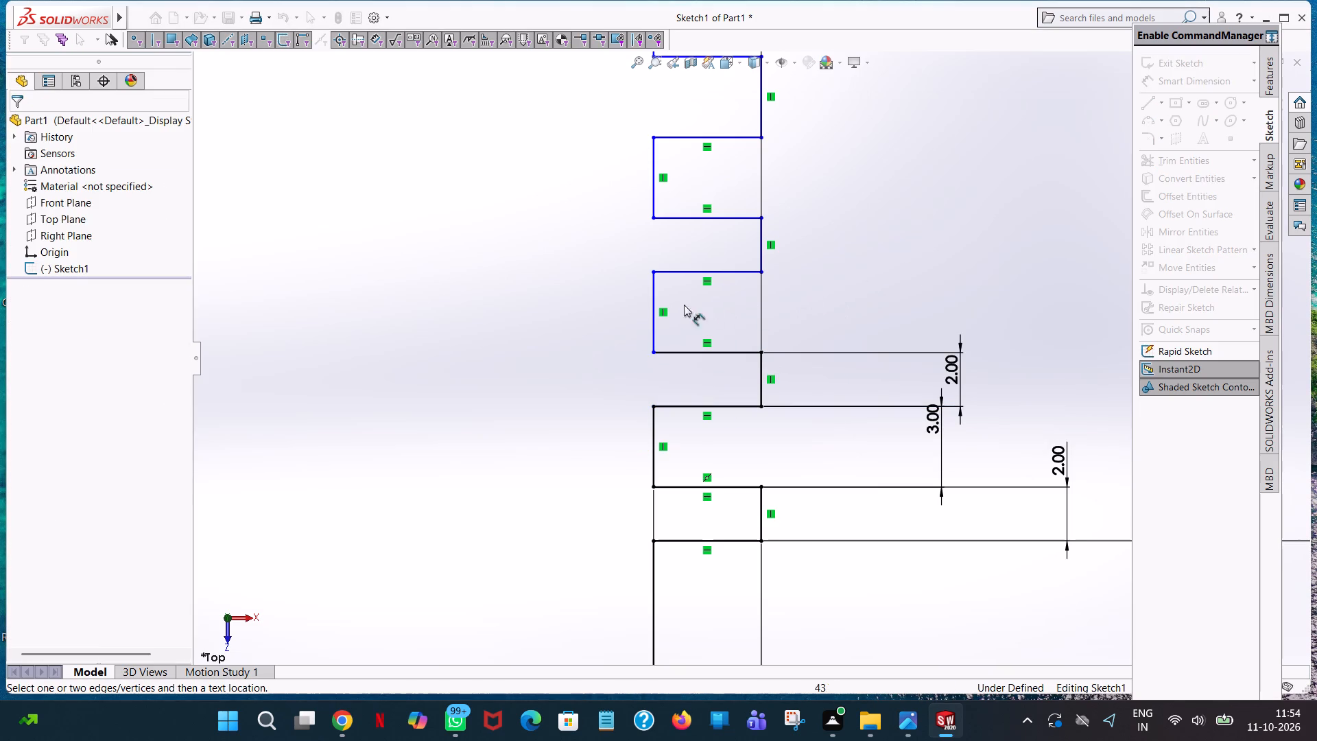
Dimension the second gap of the upper group: its horizontal depth to the second tooth's outer line and its height.
click(655, 309)
click(760, 377)
click(983, 287)
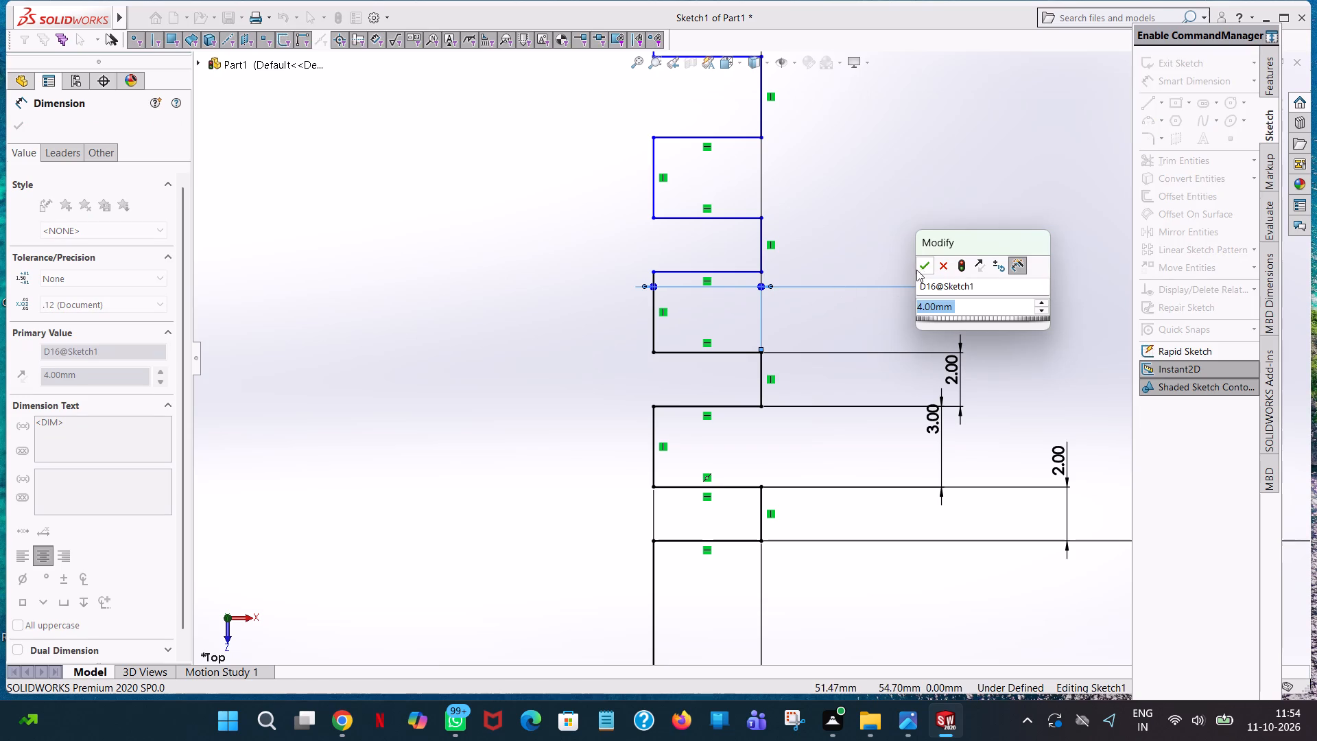
click(922, 267)
click(971, 149)
click(741, 272)
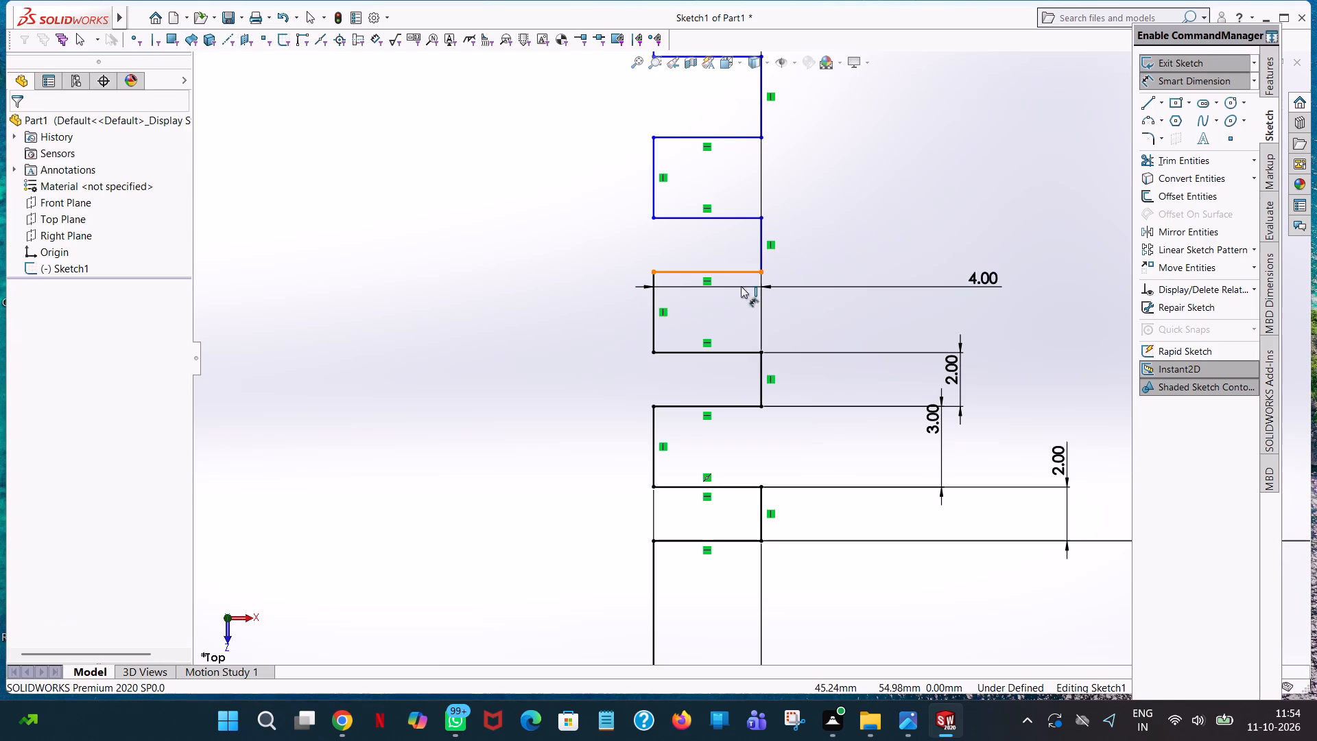
click(732, 352)
click(905, 320)
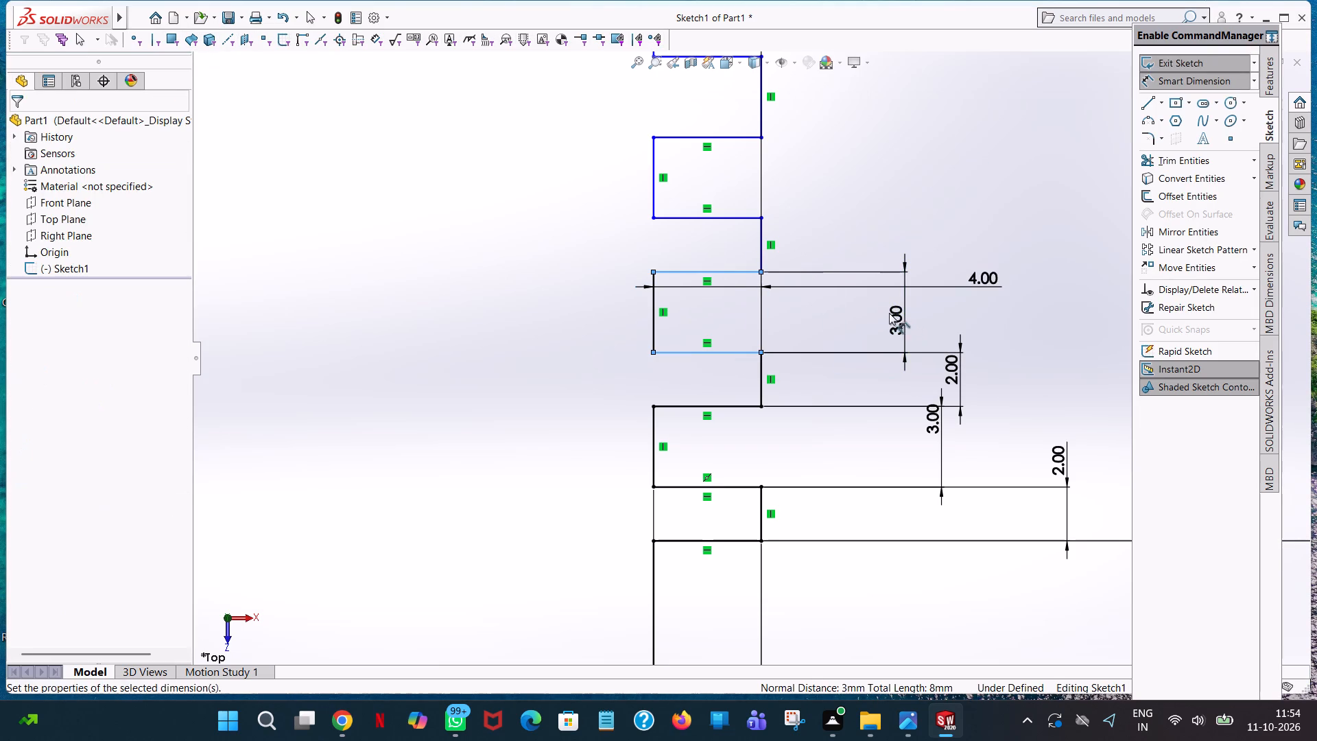
click(846, 300)
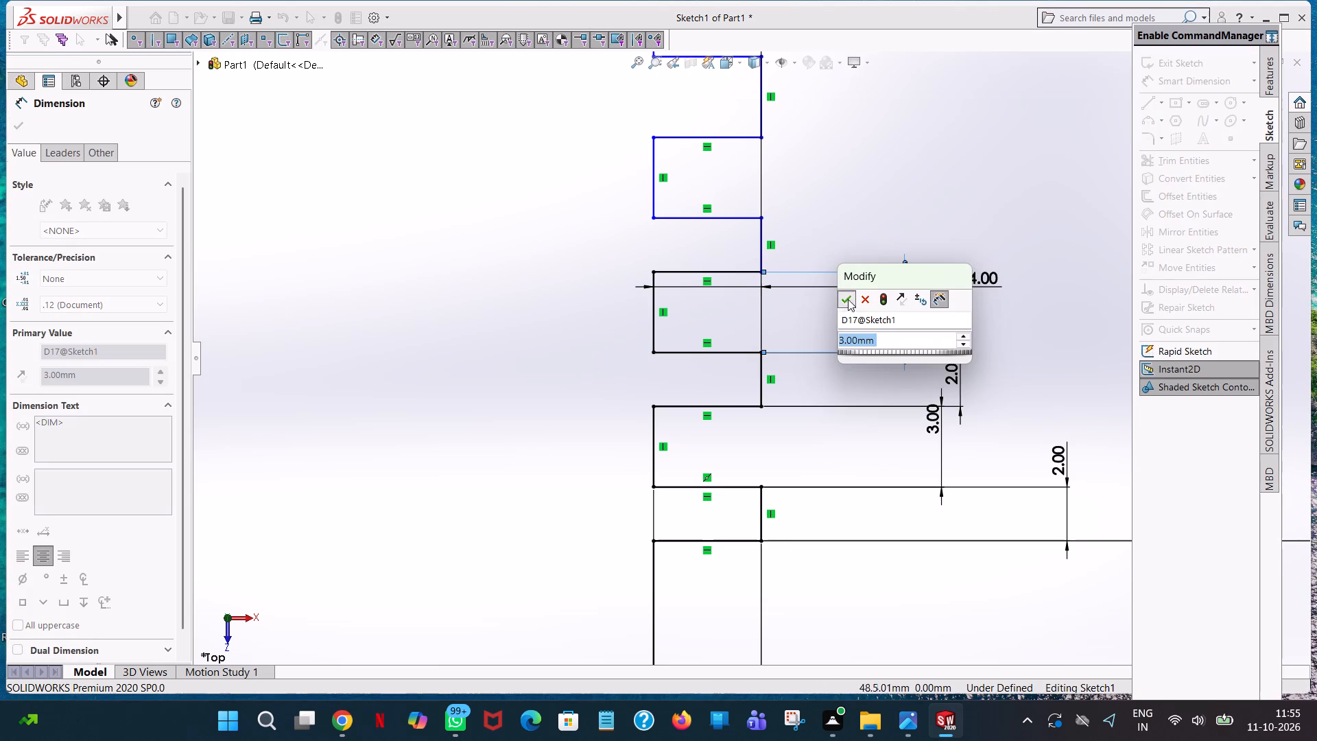
click(906, 209)
Dimension the height of the third tooth in the upper group between its horizontal lines, outside the toothed side.
click(735, 219)
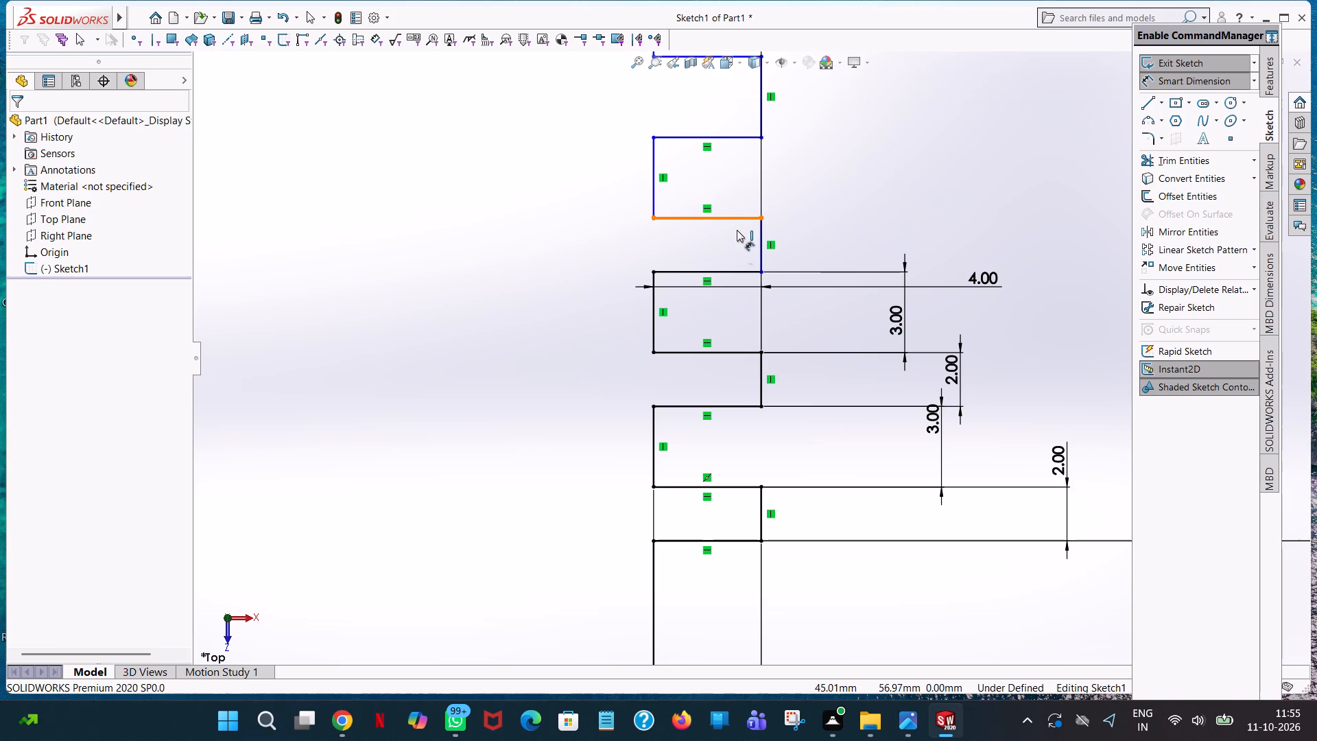
click(738, 272)
click(936, 226)
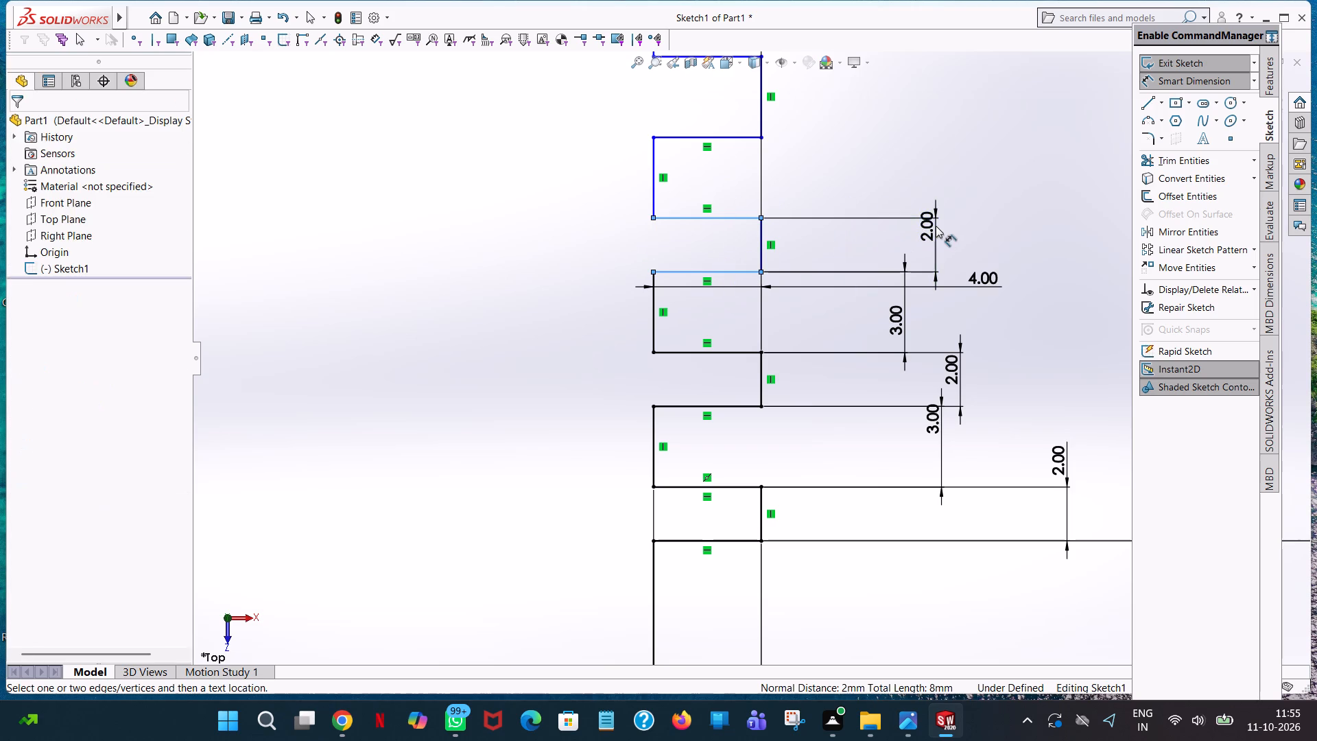
click(880, 205)
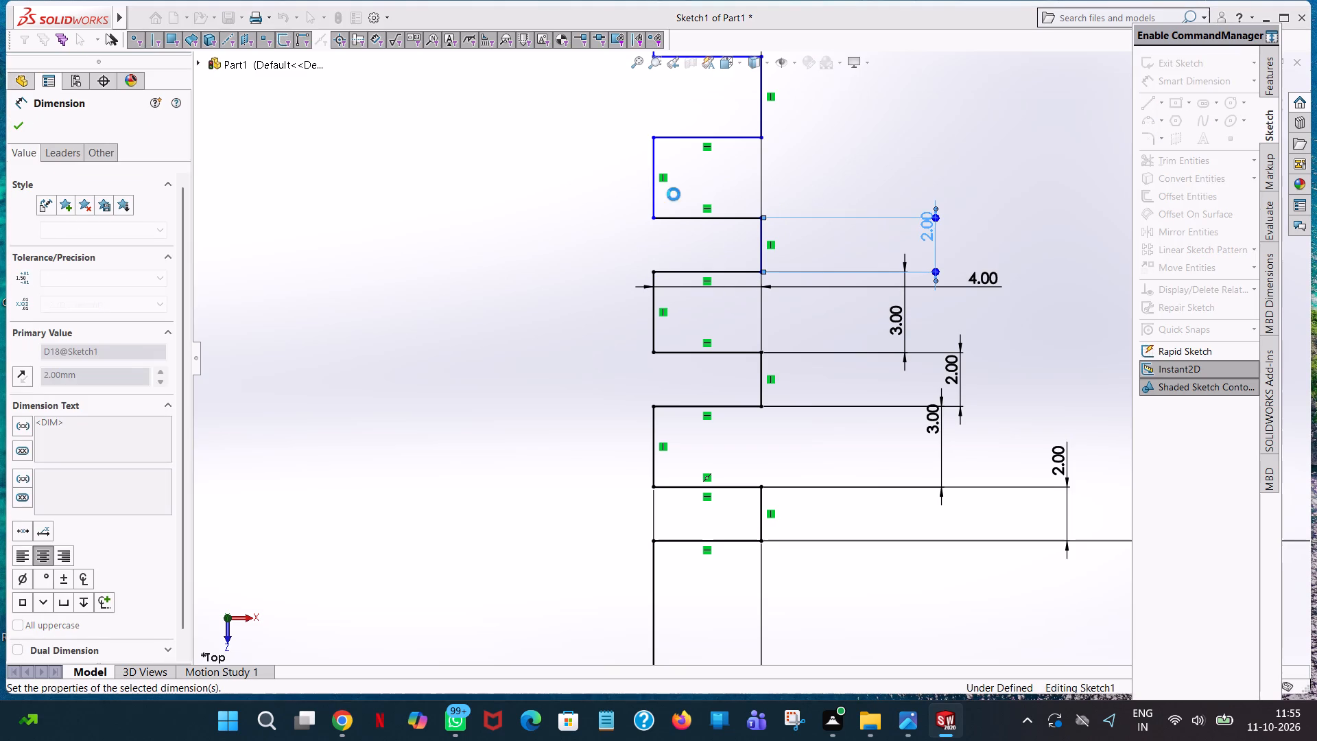
Dimension the horizontal depth of the third gap in the upper group, from its inner vertical line to the third tooth's outer line.
click(650, 198)
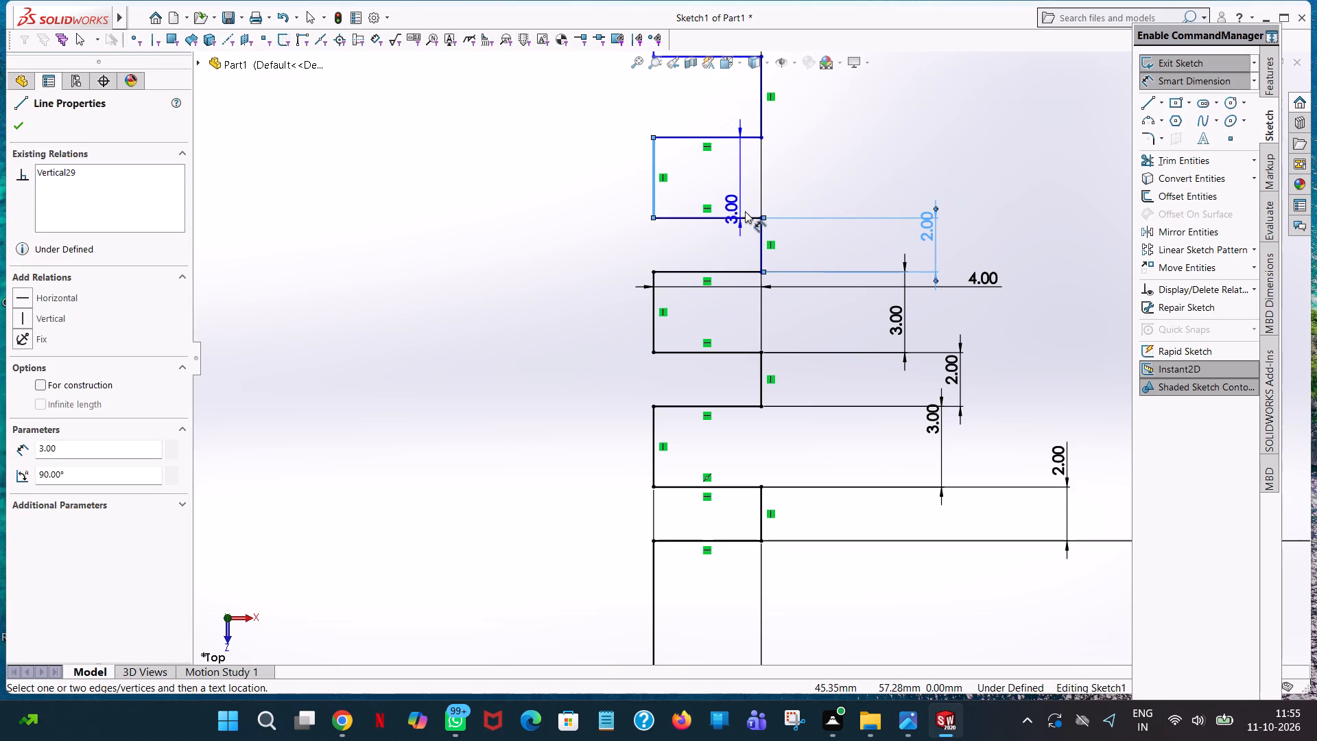
click(758, 228)
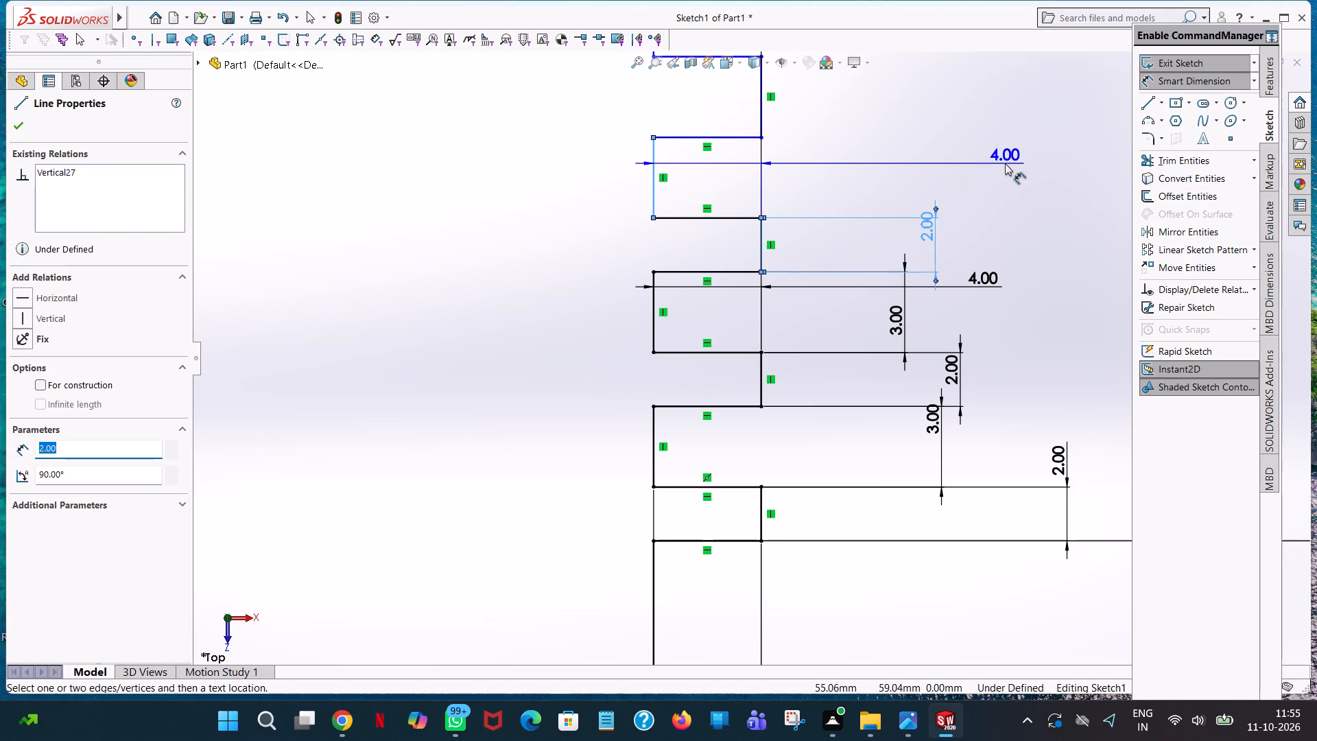
click(1005, 163)
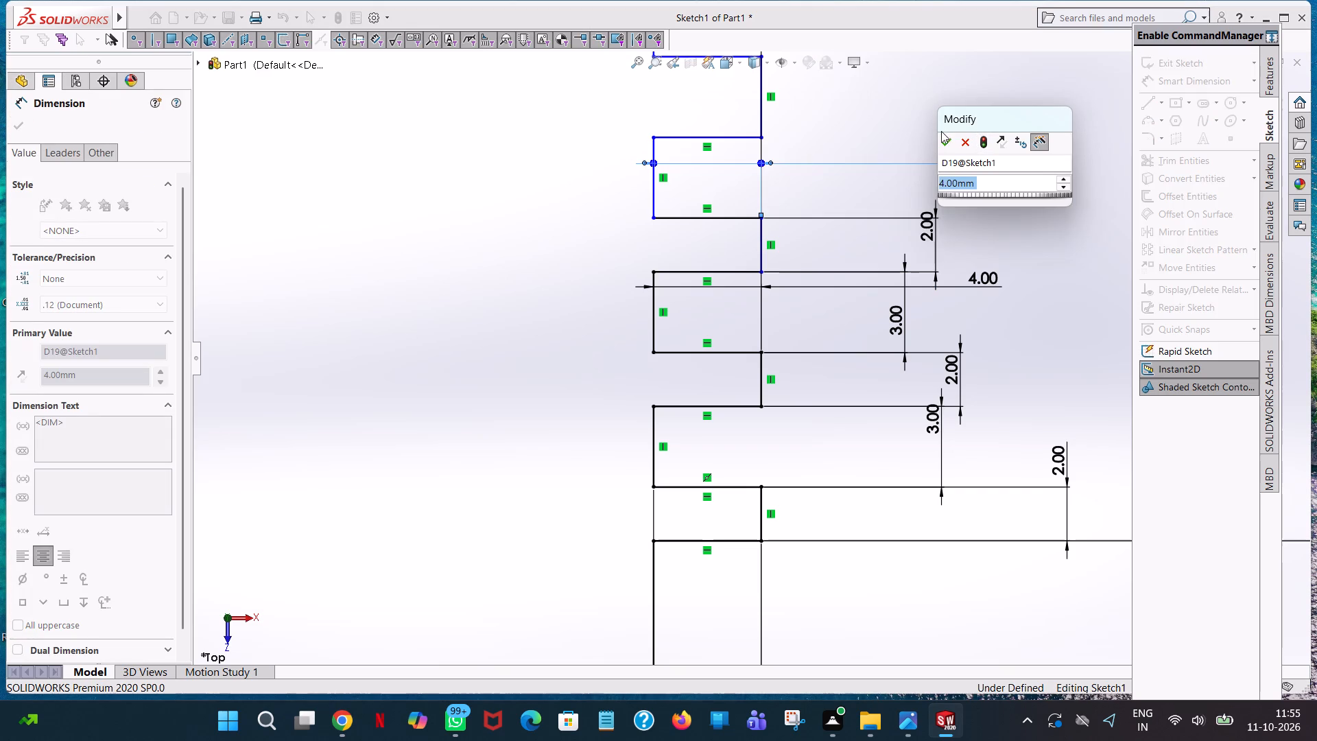
click(940, 145)
click(820, 140)
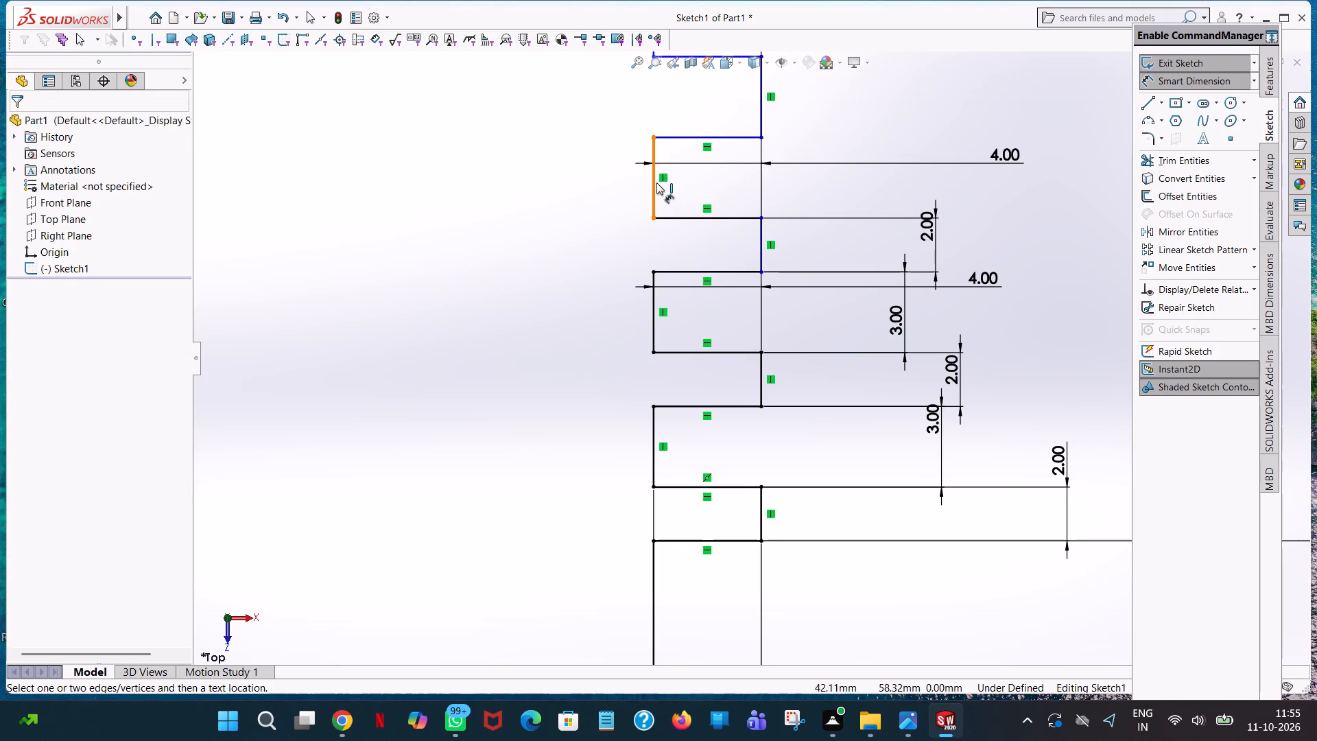
Dimension the horizontal distance from the long straight side to the third gap's inner vertical line, placing it above the profile.
click(654, 183)
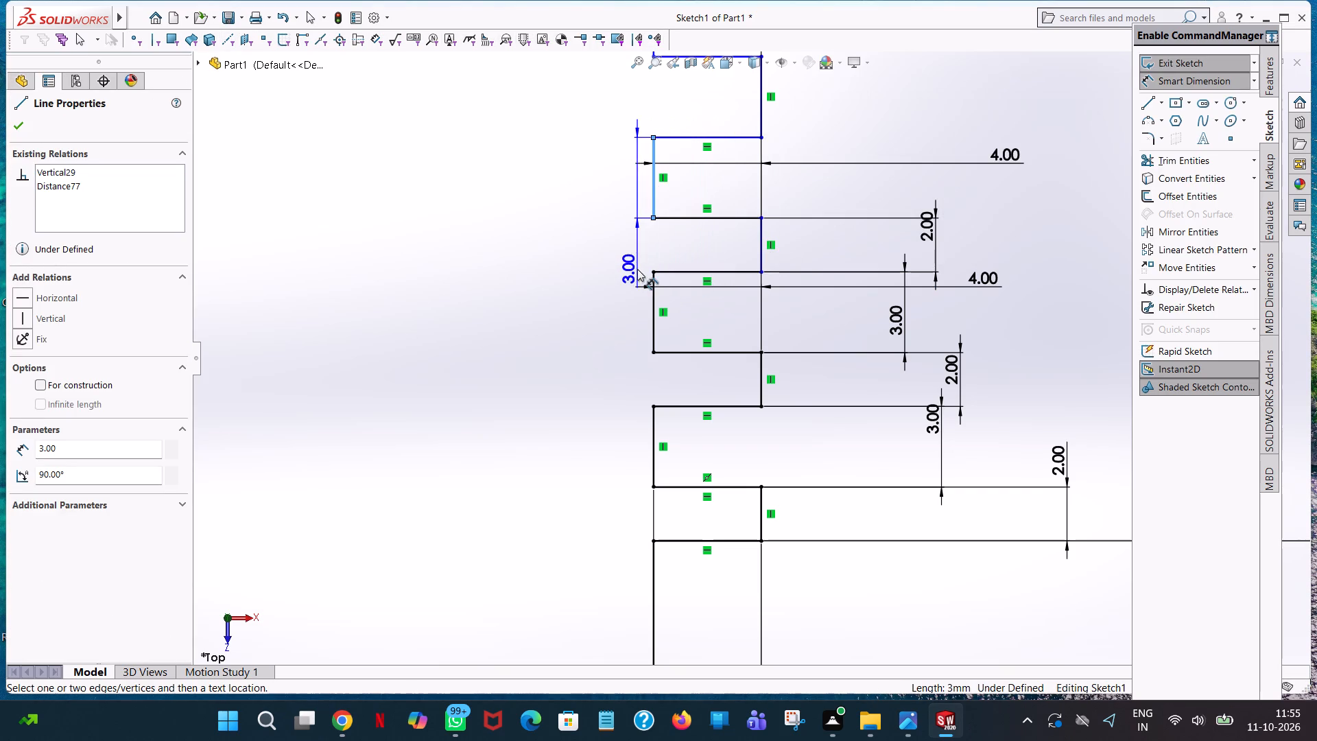
scroll(637, 269, up, 7)
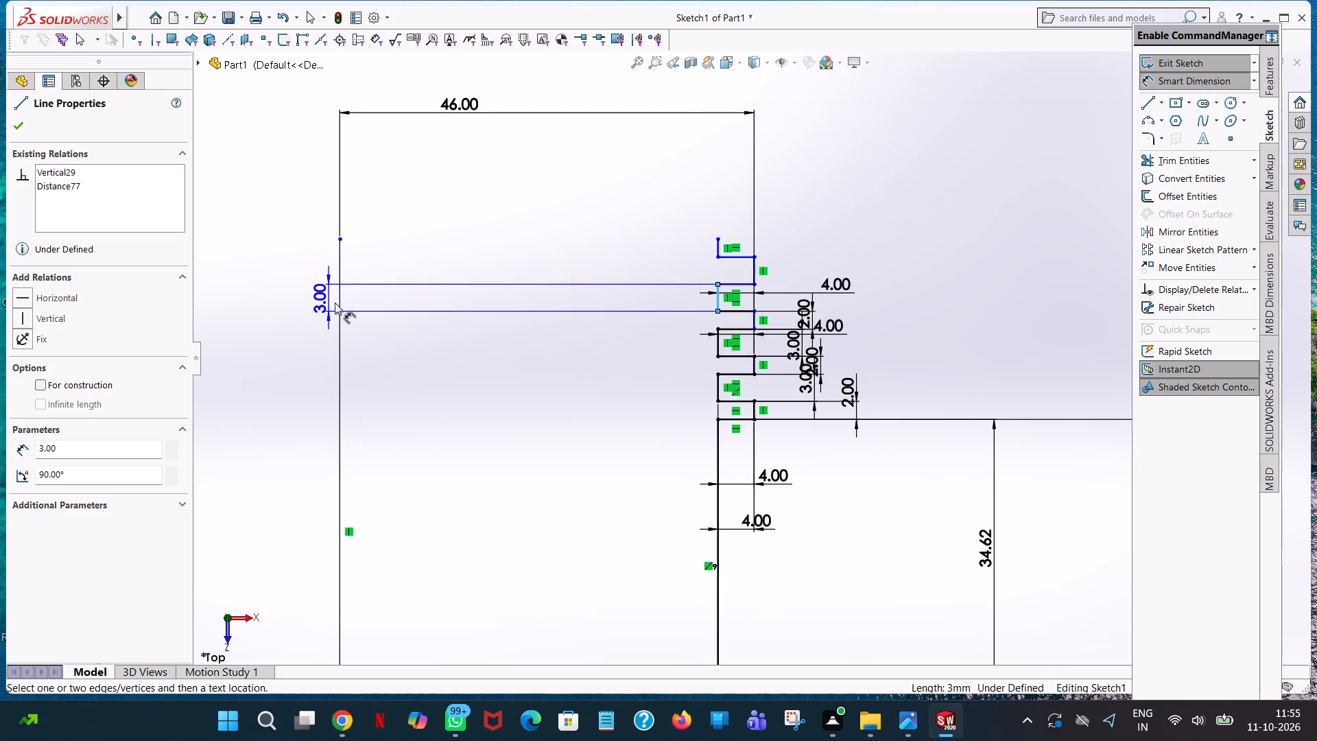
click(337, 303)
click(447, 164)
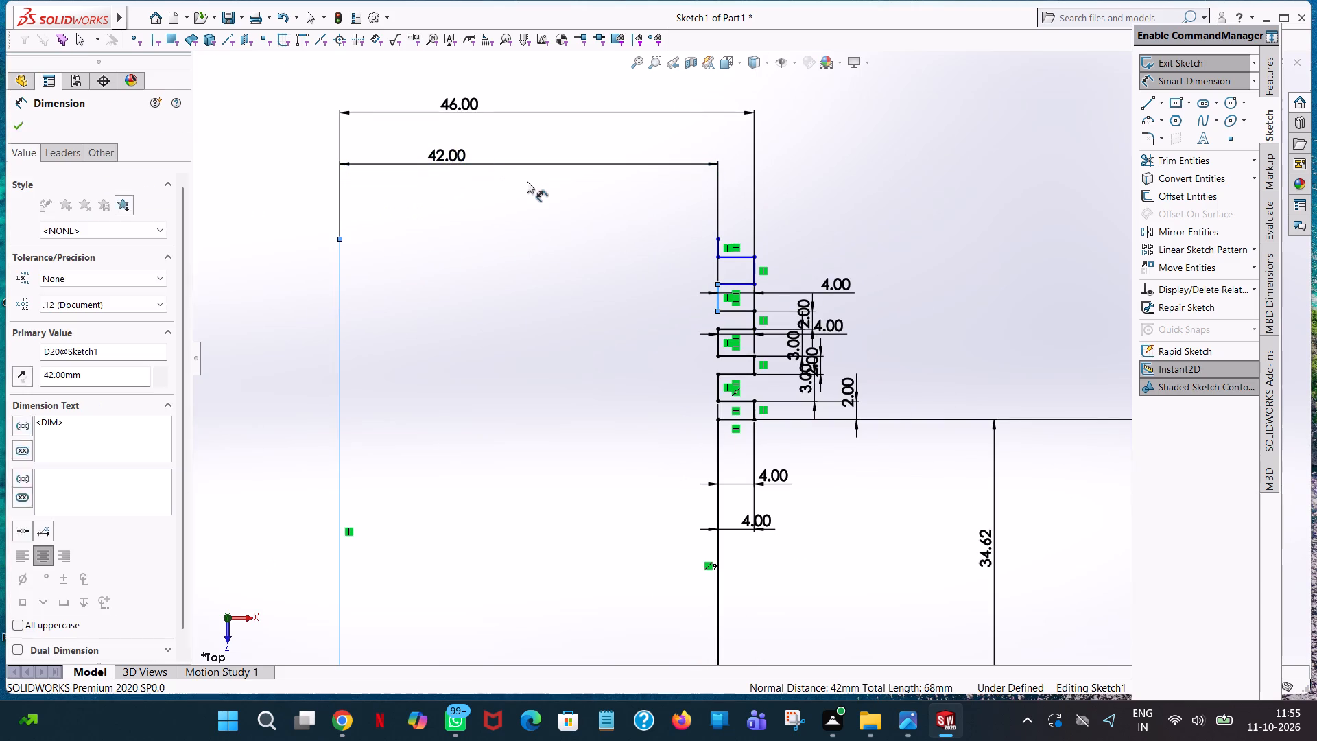
click(389, 144)
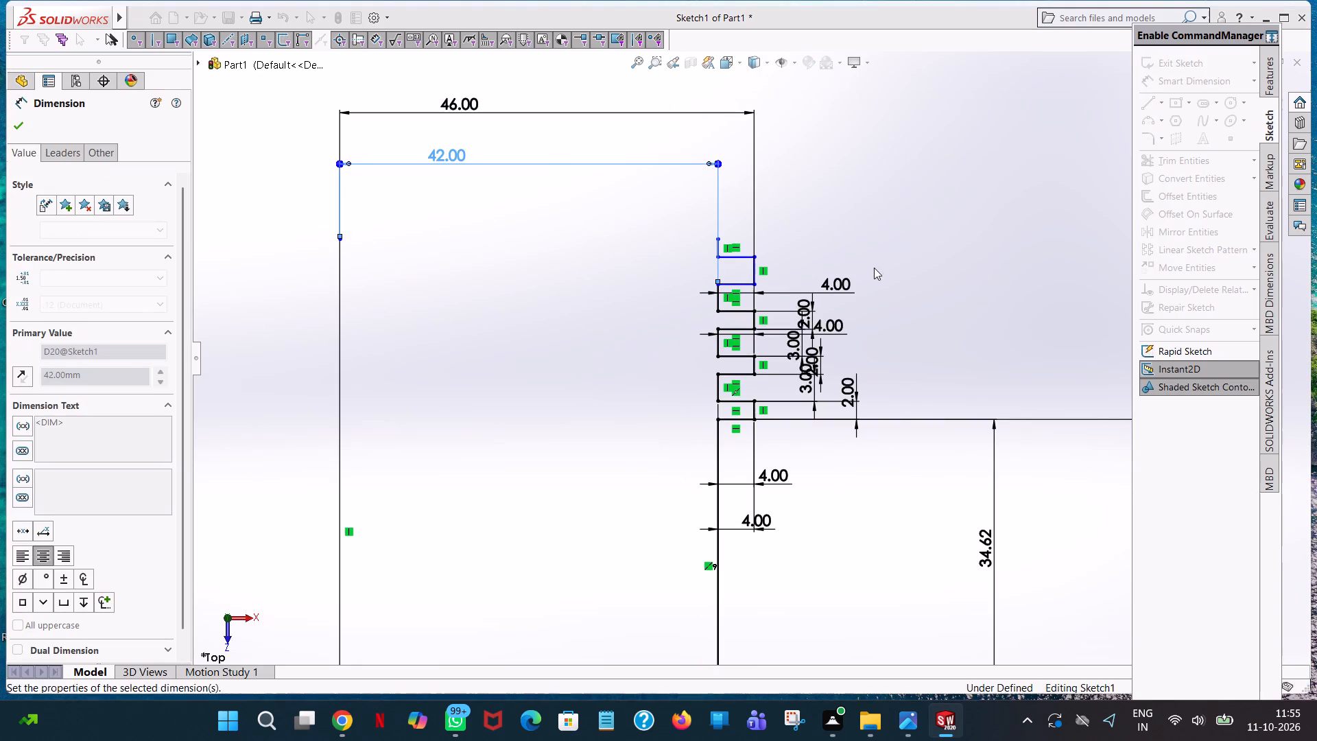
click(852, 233)
Dimension the height of the third gap in the upper group between its horizontal lines, outside the toothed side.
scroll(725, 300, down, 6)
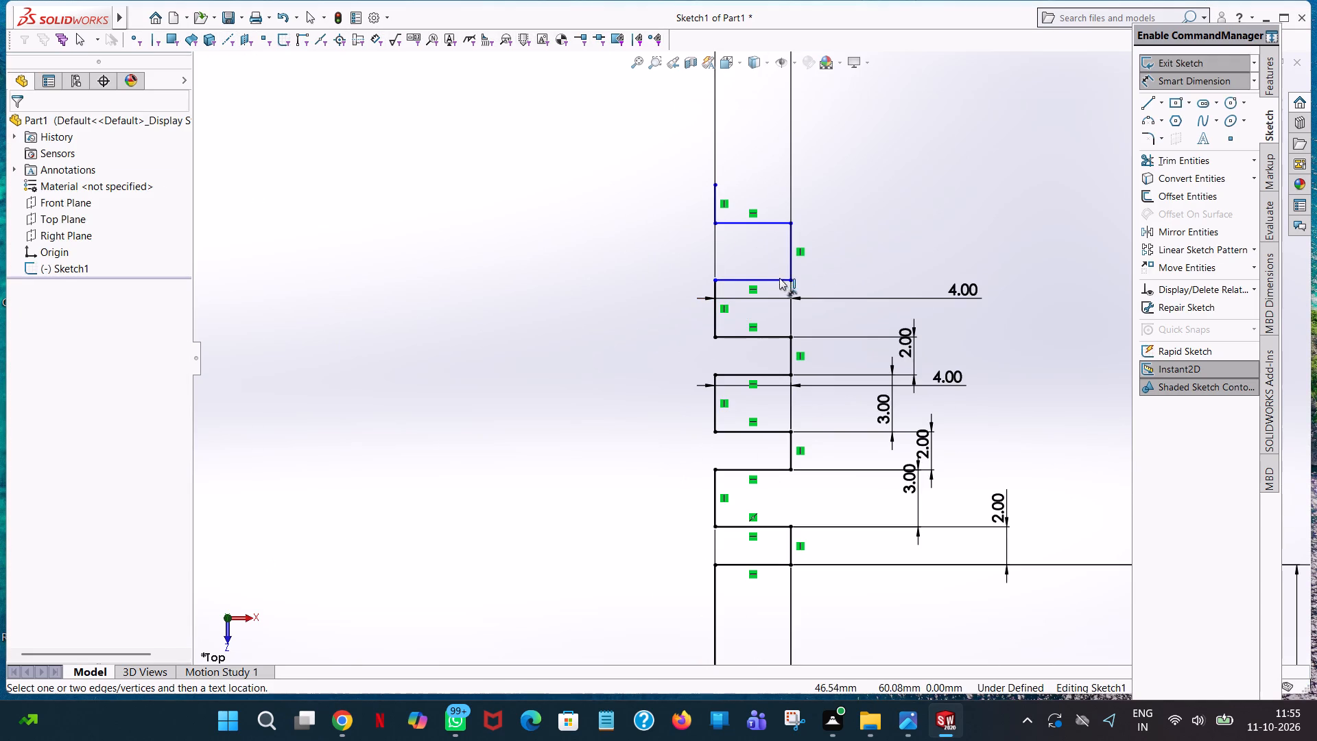
click(769, 280)
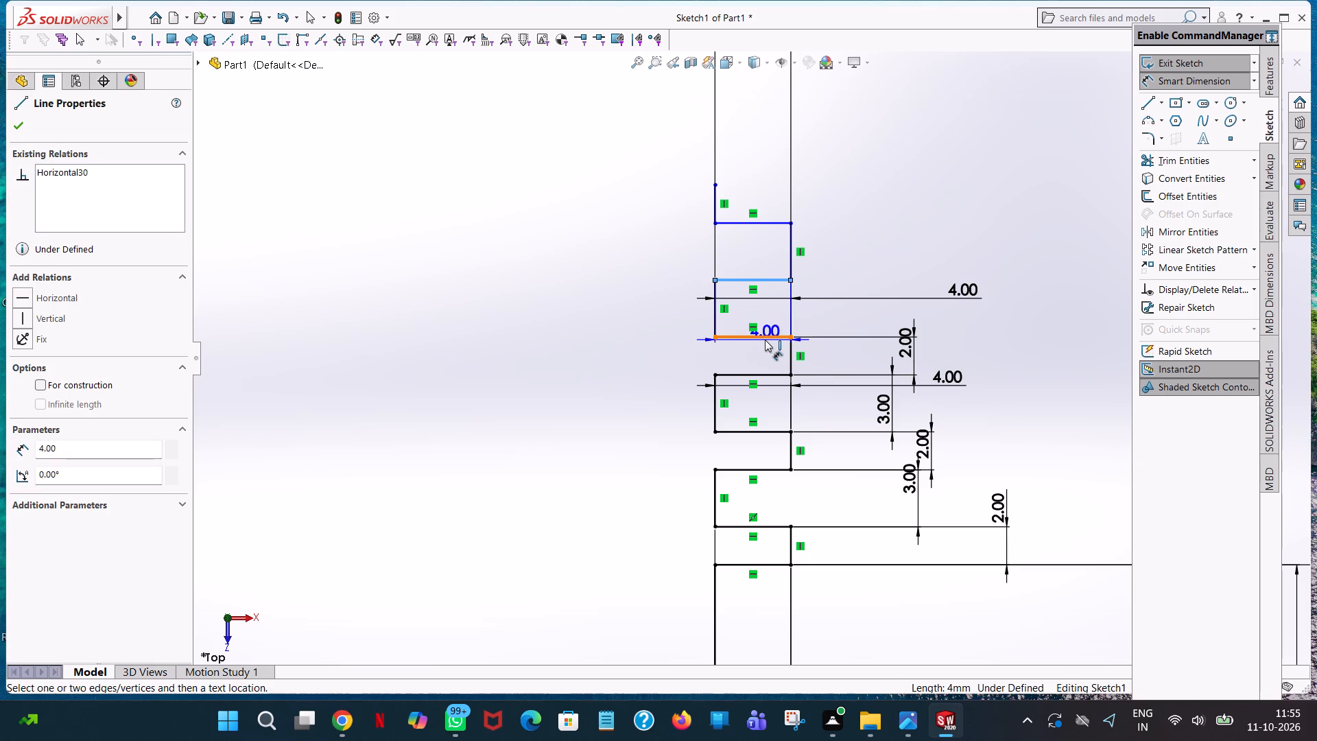
click(766, 338)
click(1019, 280)
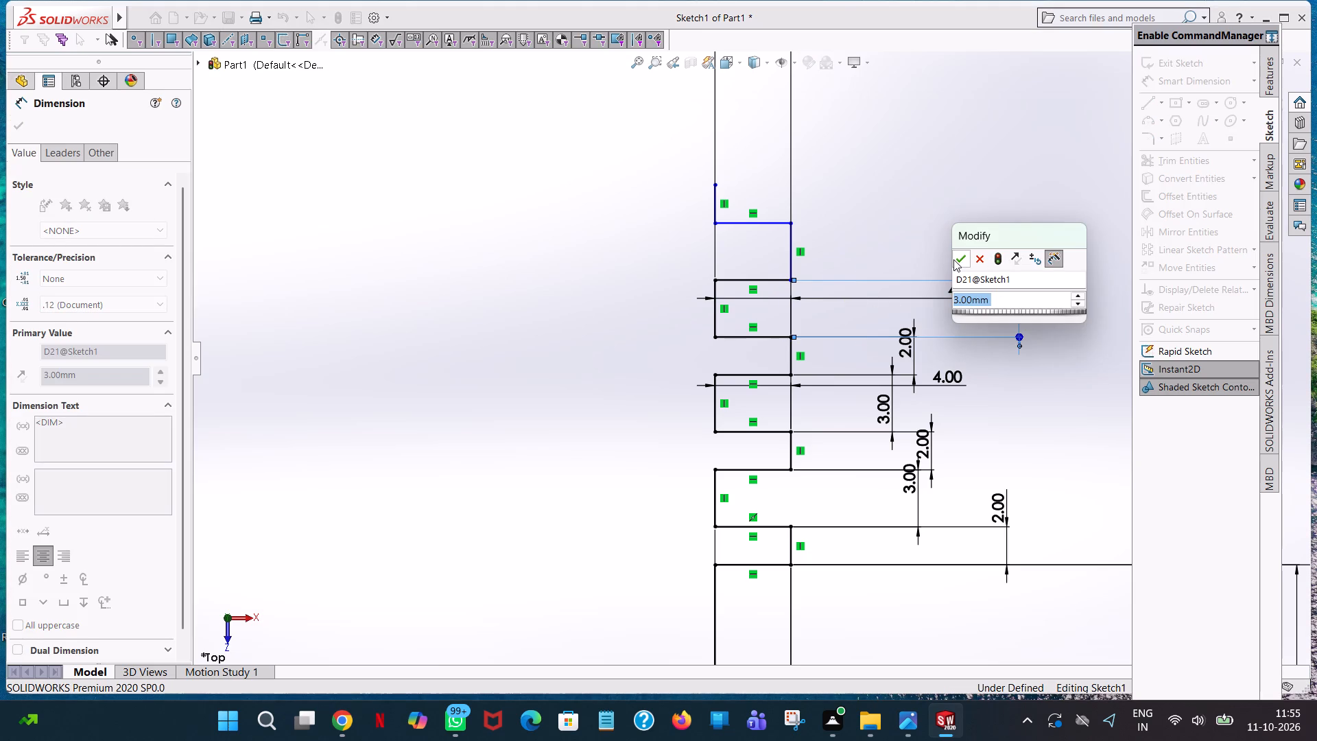
click(953, 259)
click(862, 227)
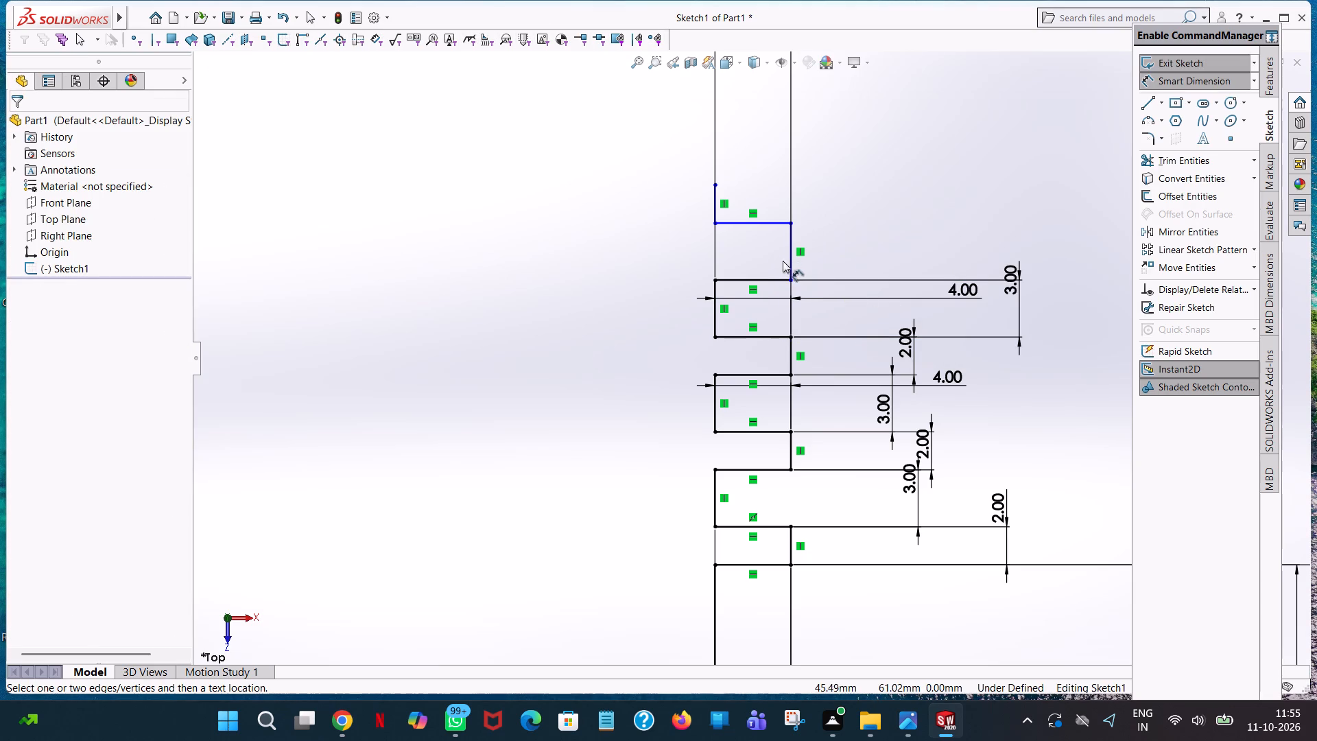
Dimension the horizontal depth from the fourth tooth's outer vertical line to the third gap's inner line, placing it above the profile.
click(790, 263)
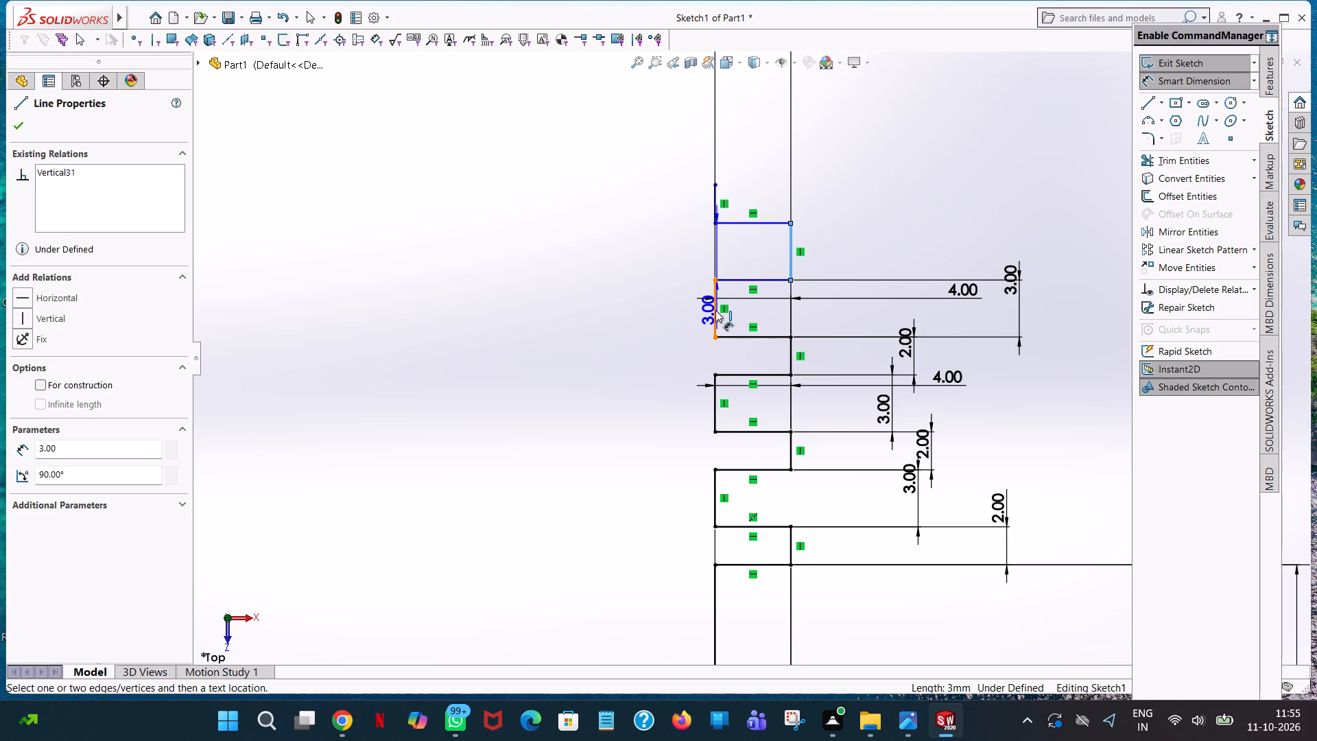
click(715, 310)
click(702, 110)
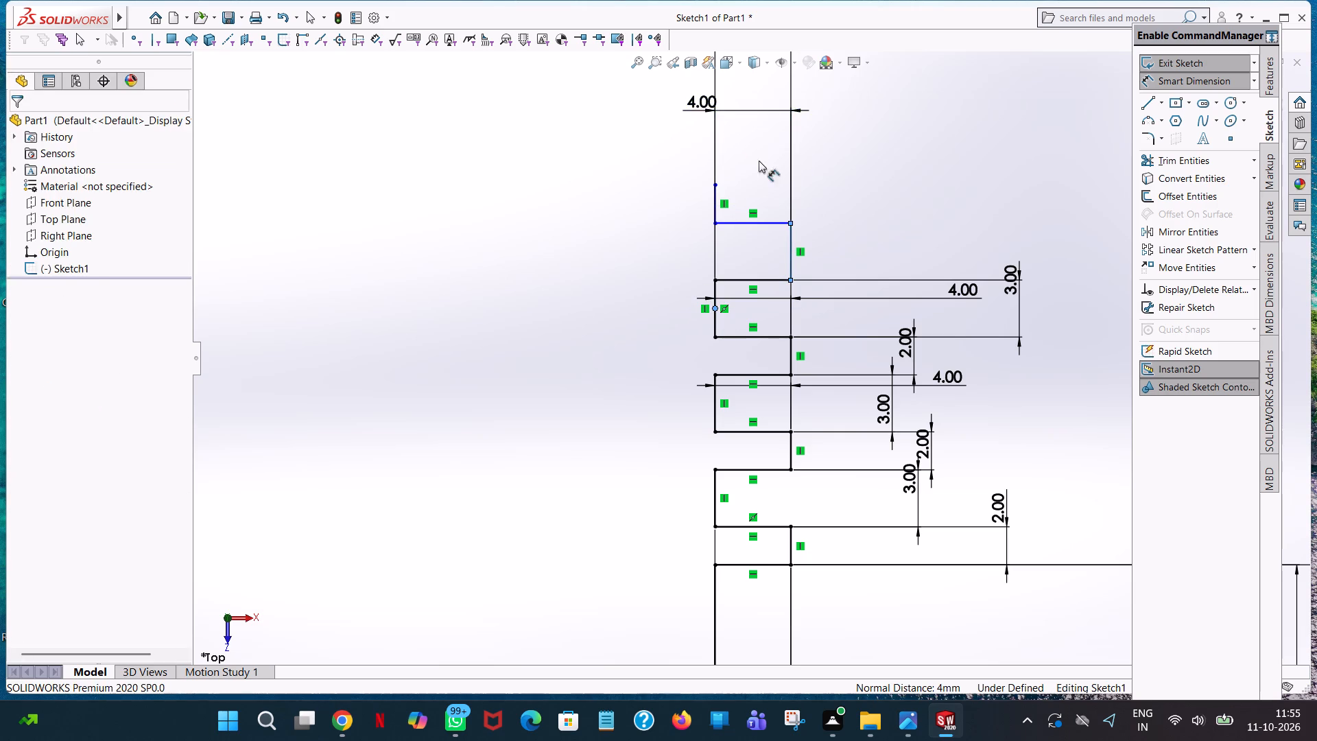
click(640, 95)
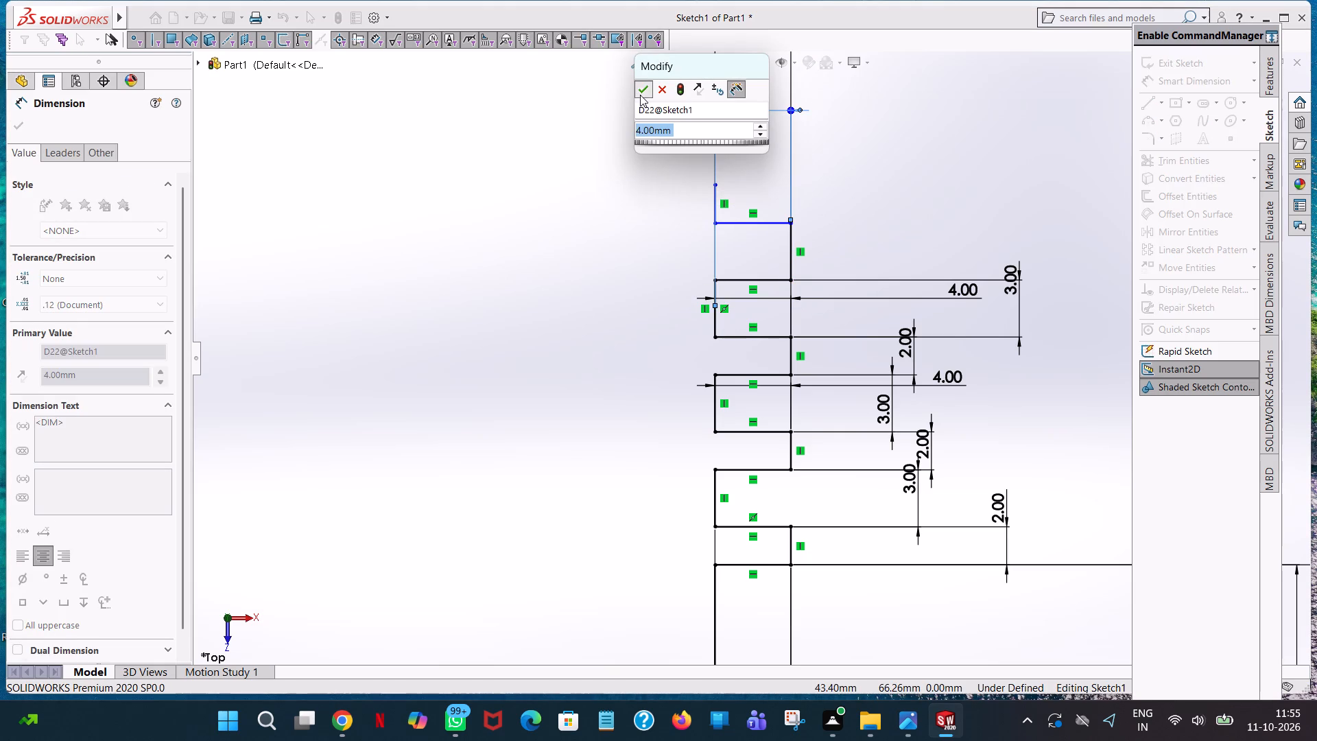
click(825, 199)
Dimension the height of the fourth tooth in the upper group between its horizontal lines, outside the toothed side.
scroll(784, 222, down, 5)
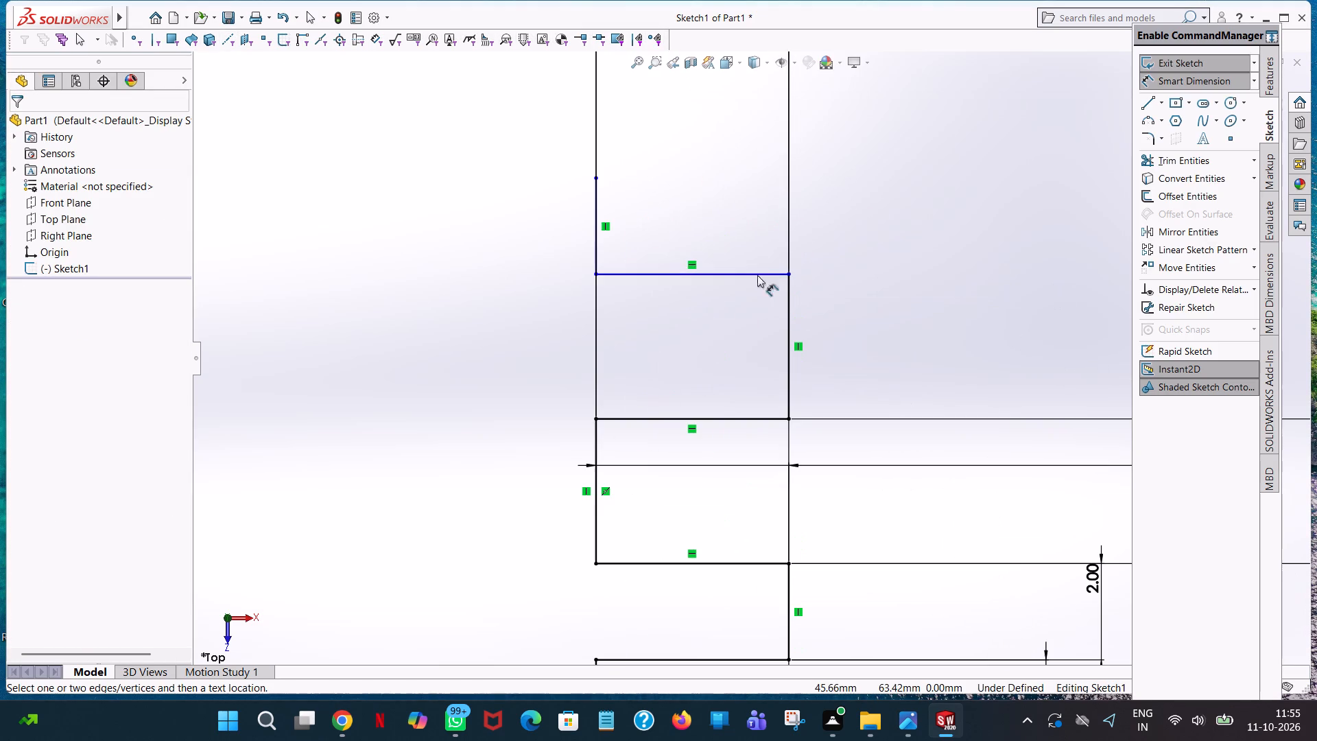
click(765, 271)
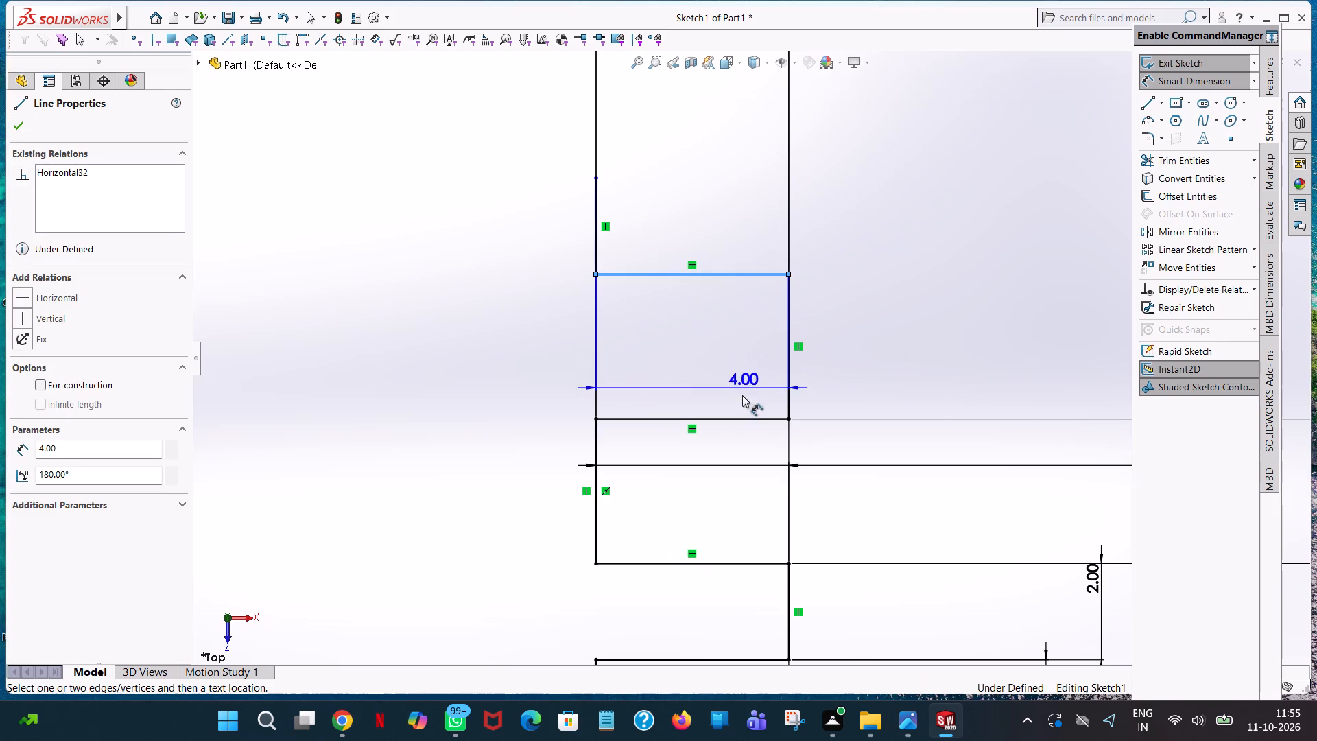
click(739, 416)
click(1006, 322)
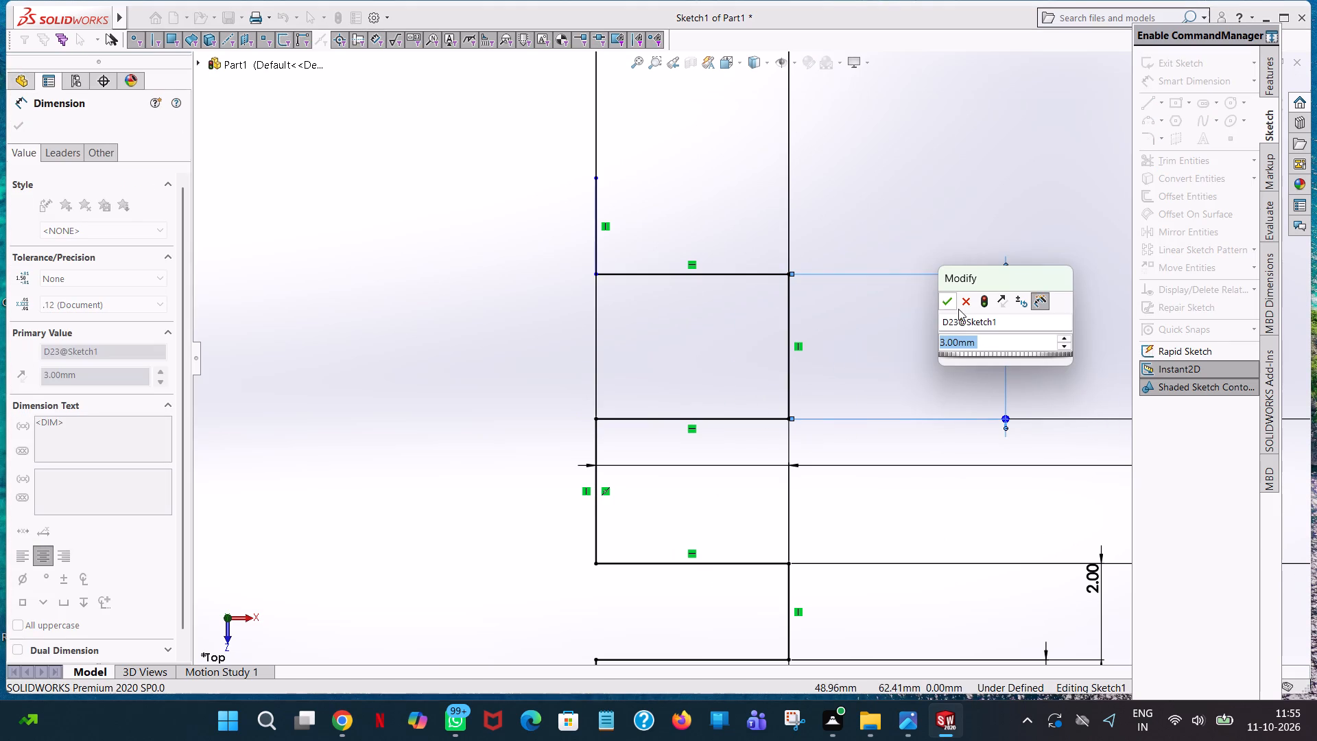
click(948, 301)
click(930, 246)
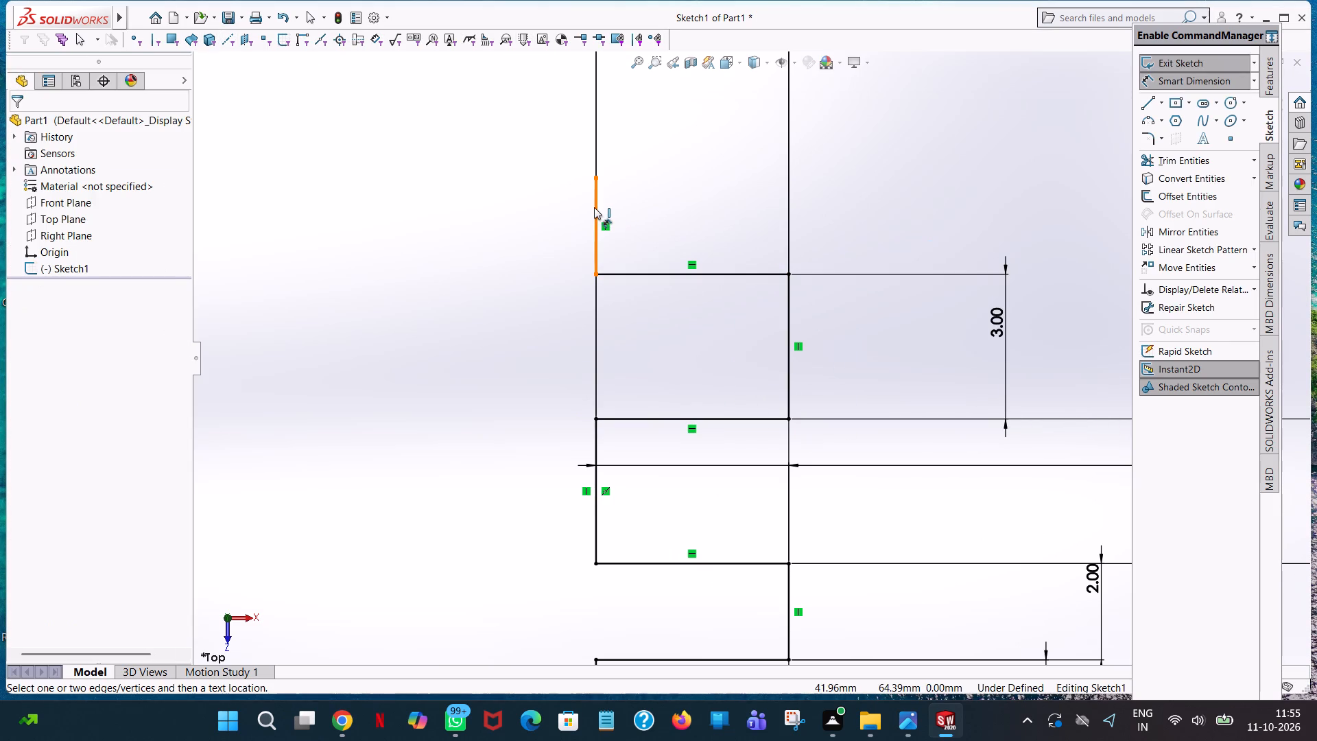
Dimension the horizontal depth from the short topmost vertical line to the fourth tooth's outer line.
click(594, 207)
click(787, 336)
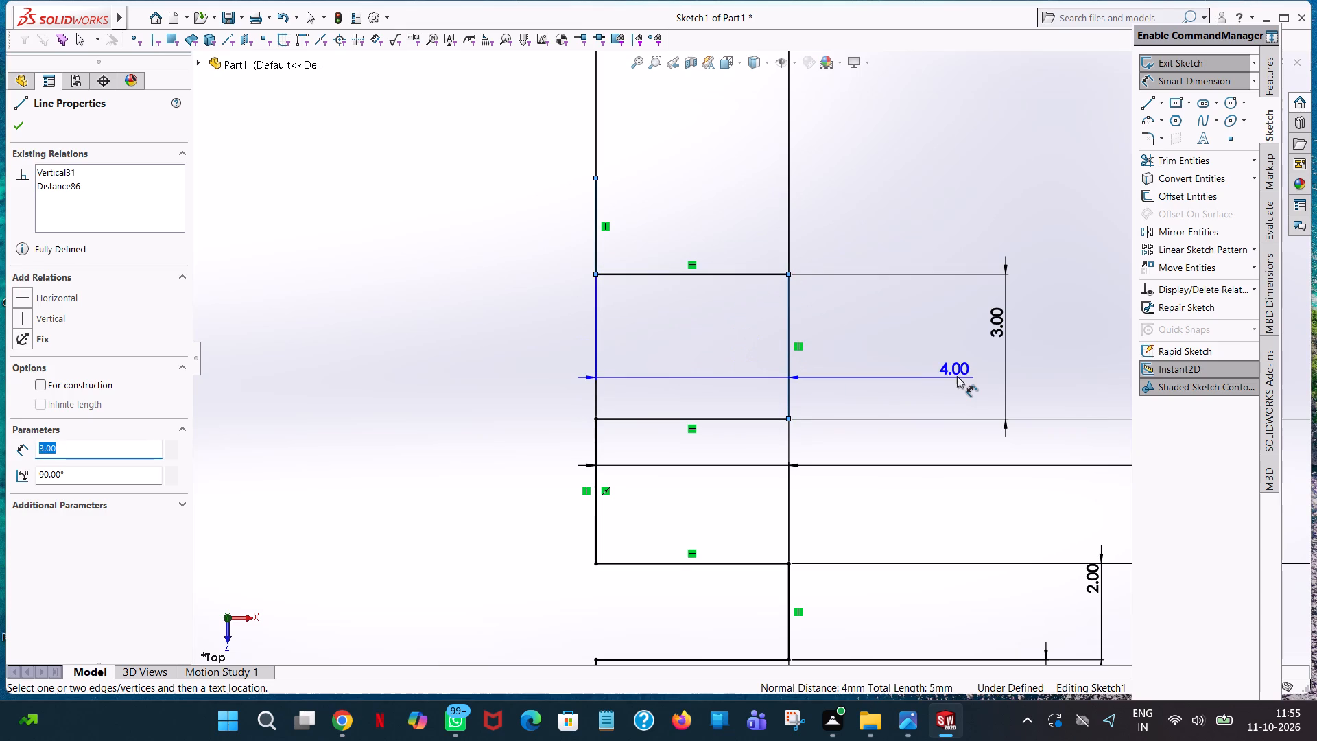
click(957, 376)
click(900, 353)
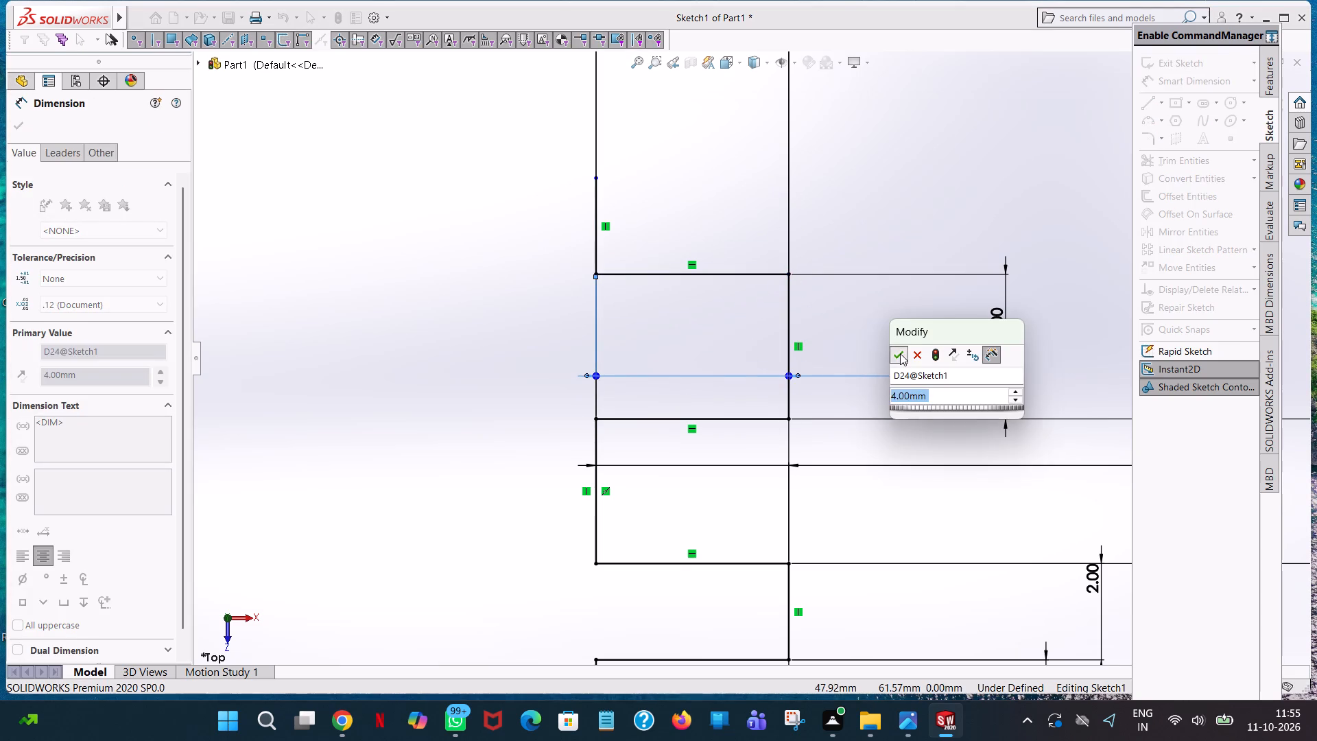
scroll(809, 268, up, 14)
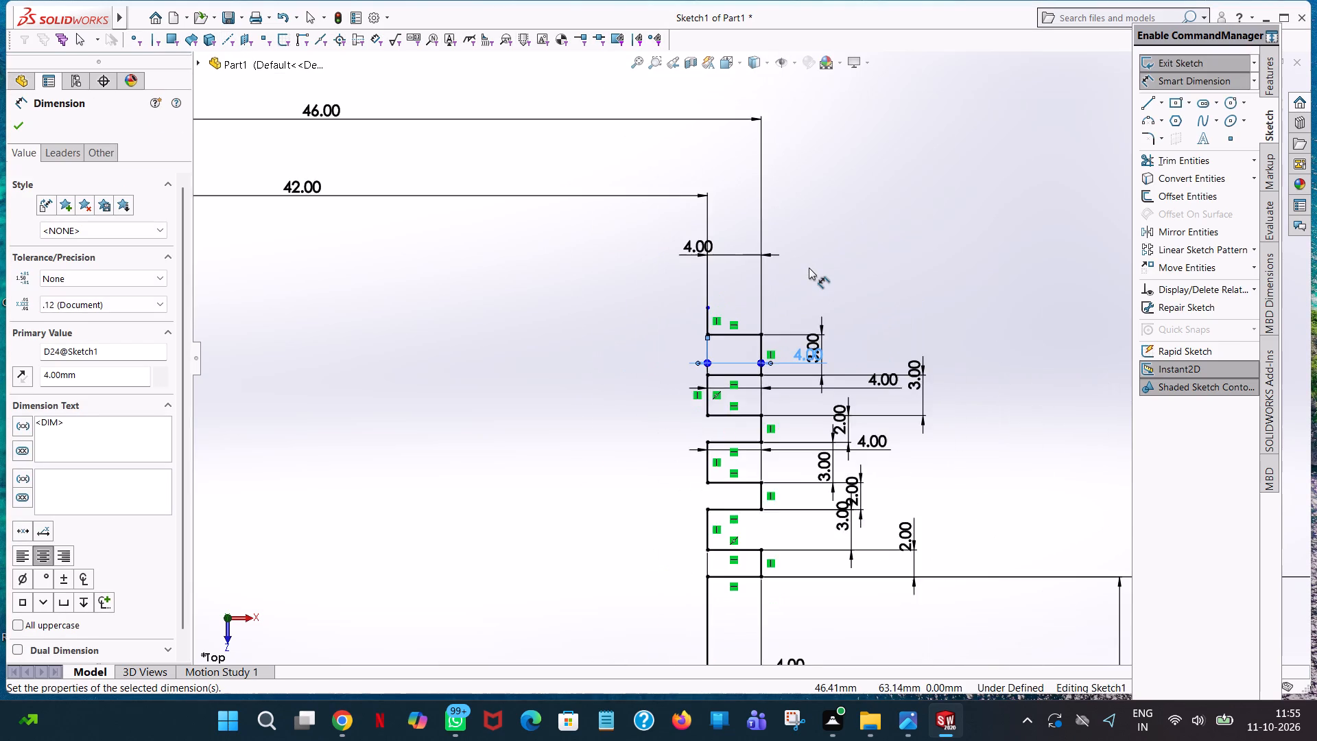
scroll(809, 268, up, 4)
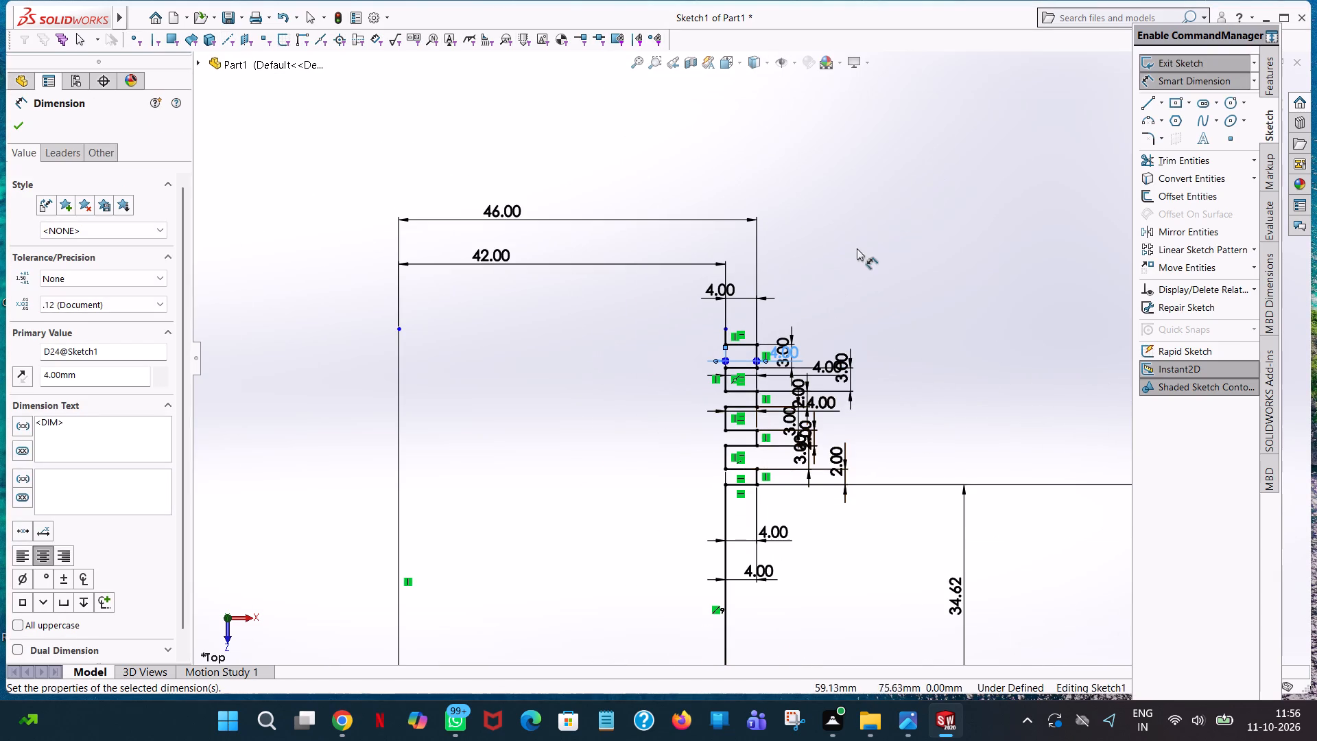
click(857, 249)
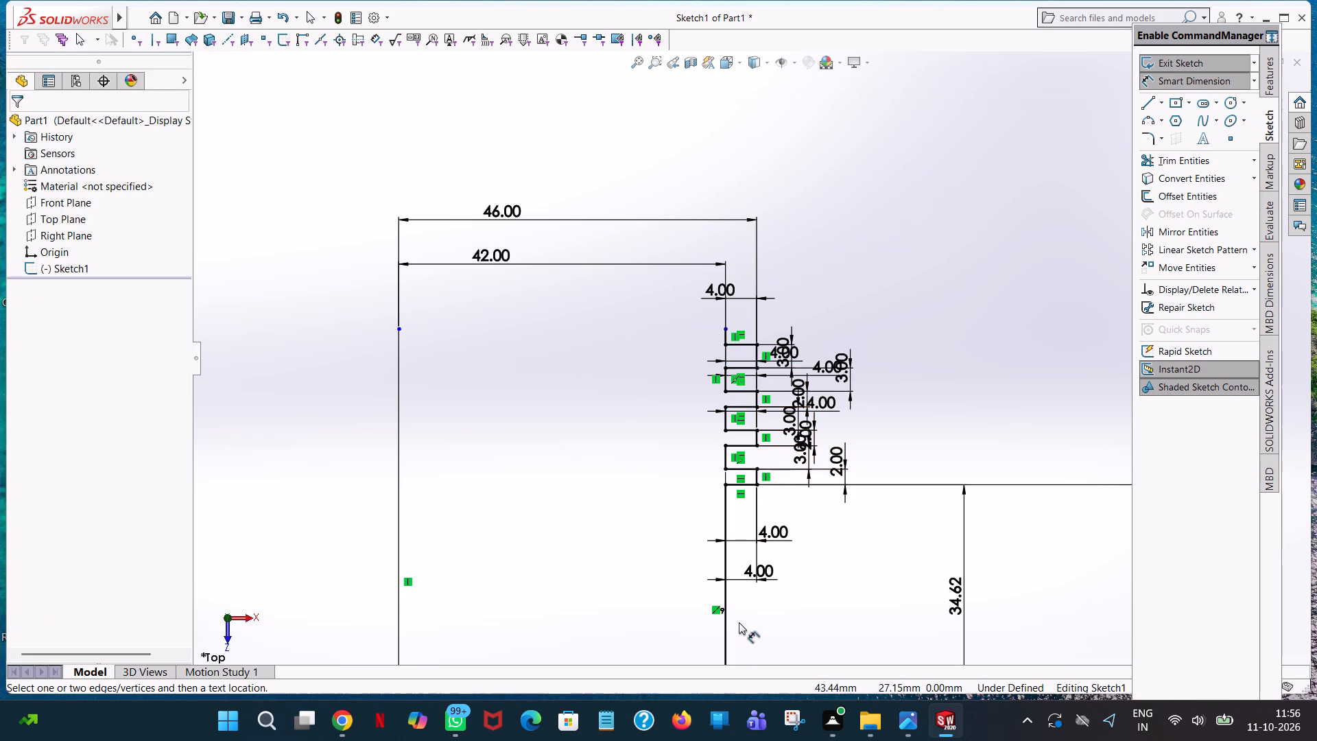
Dimension the full height of the long straight side from the origin to its upper endpoint, placing it outside the profile.
scroll(740, 620, up, 4)
scroll(727, 607, down, 4)
scroll(524, 524, down, 2)
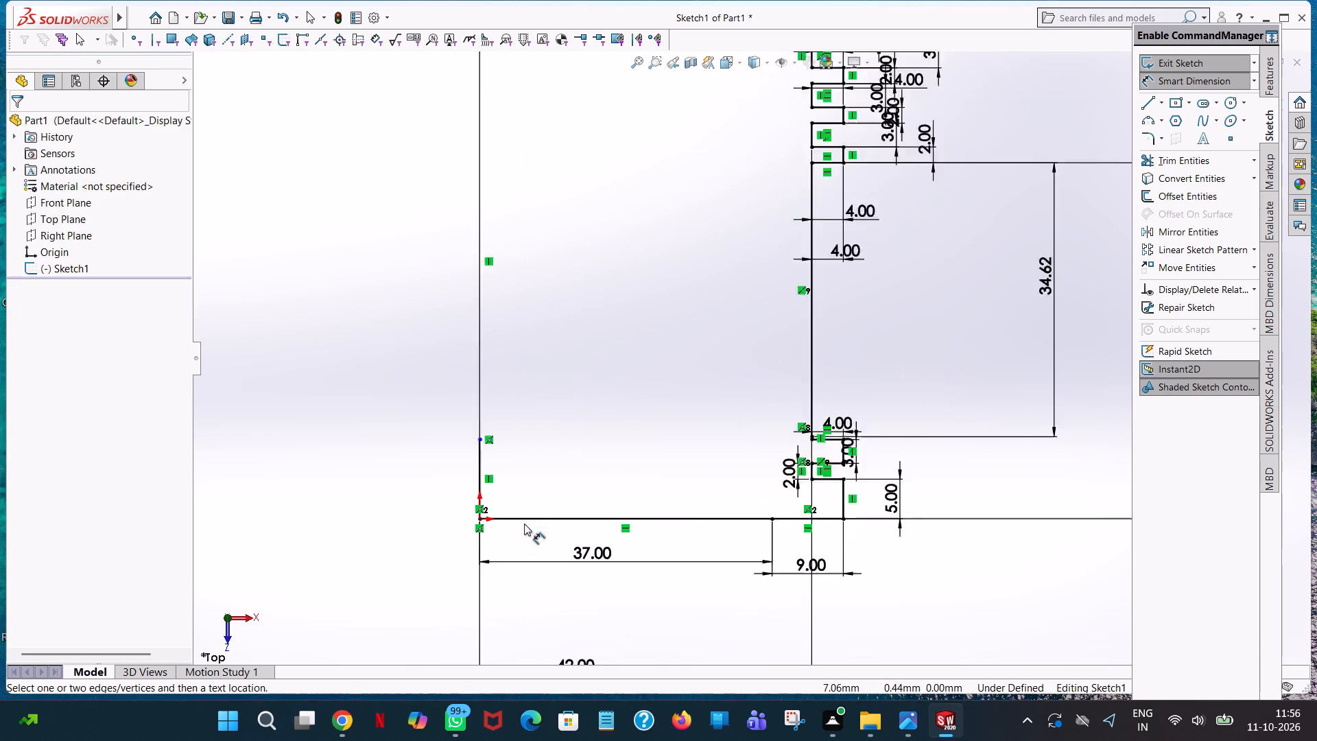
scroll(524, 524, down, 2)
scroll(512, 388, down, 5)
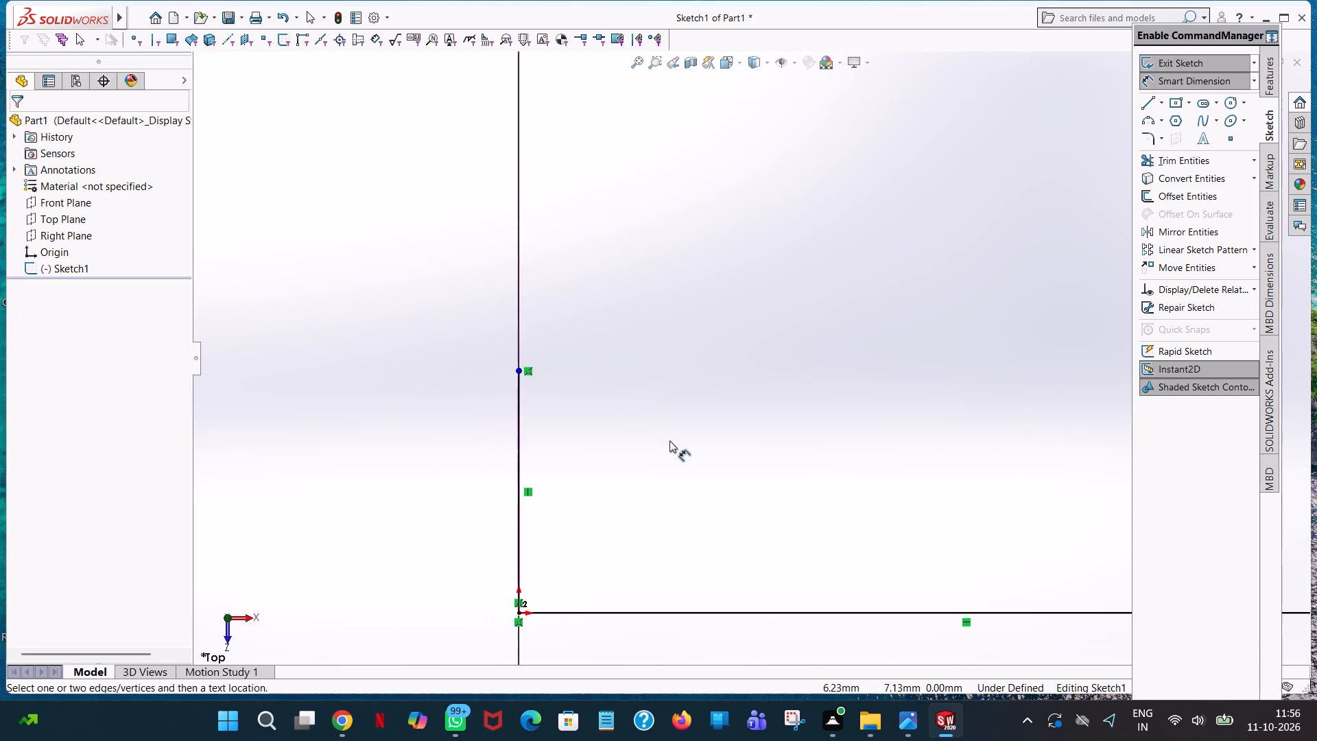
scroll(669, 440, up, 20)
scroll(864, 383, up, 4)
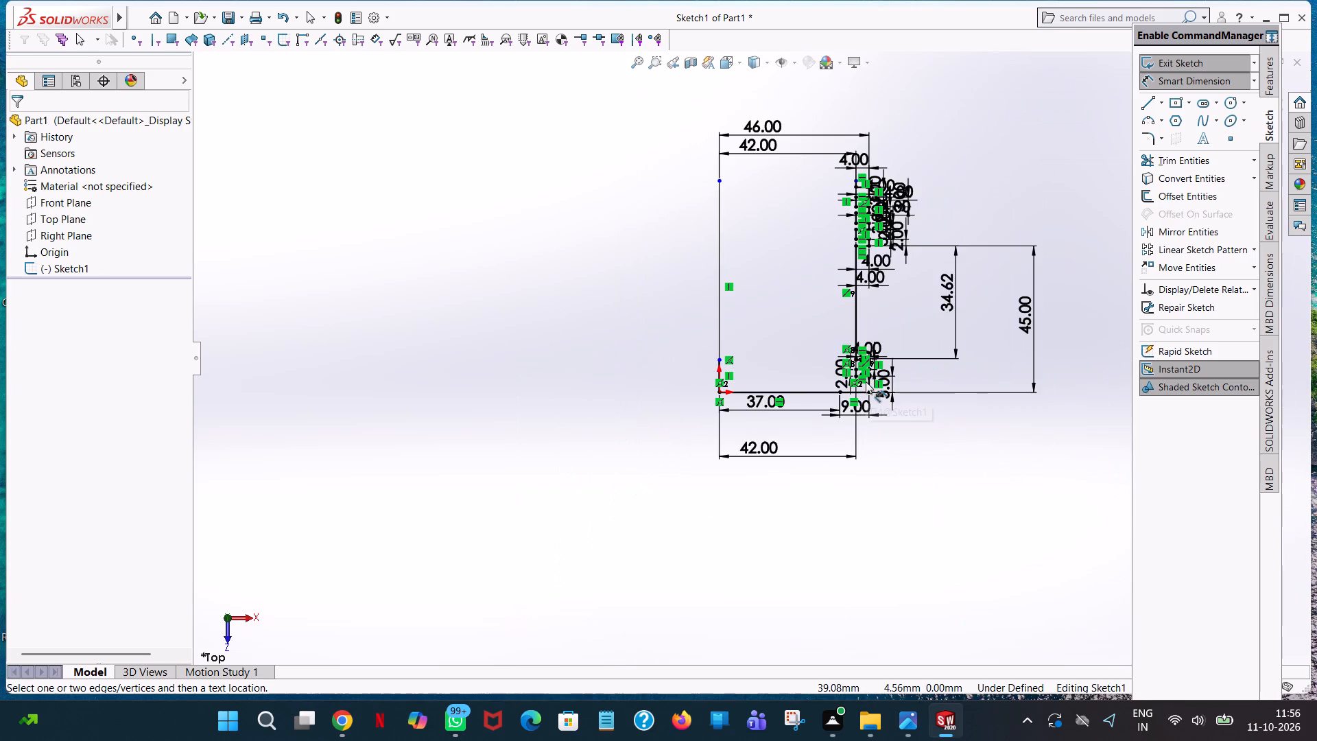
click(720, 180)
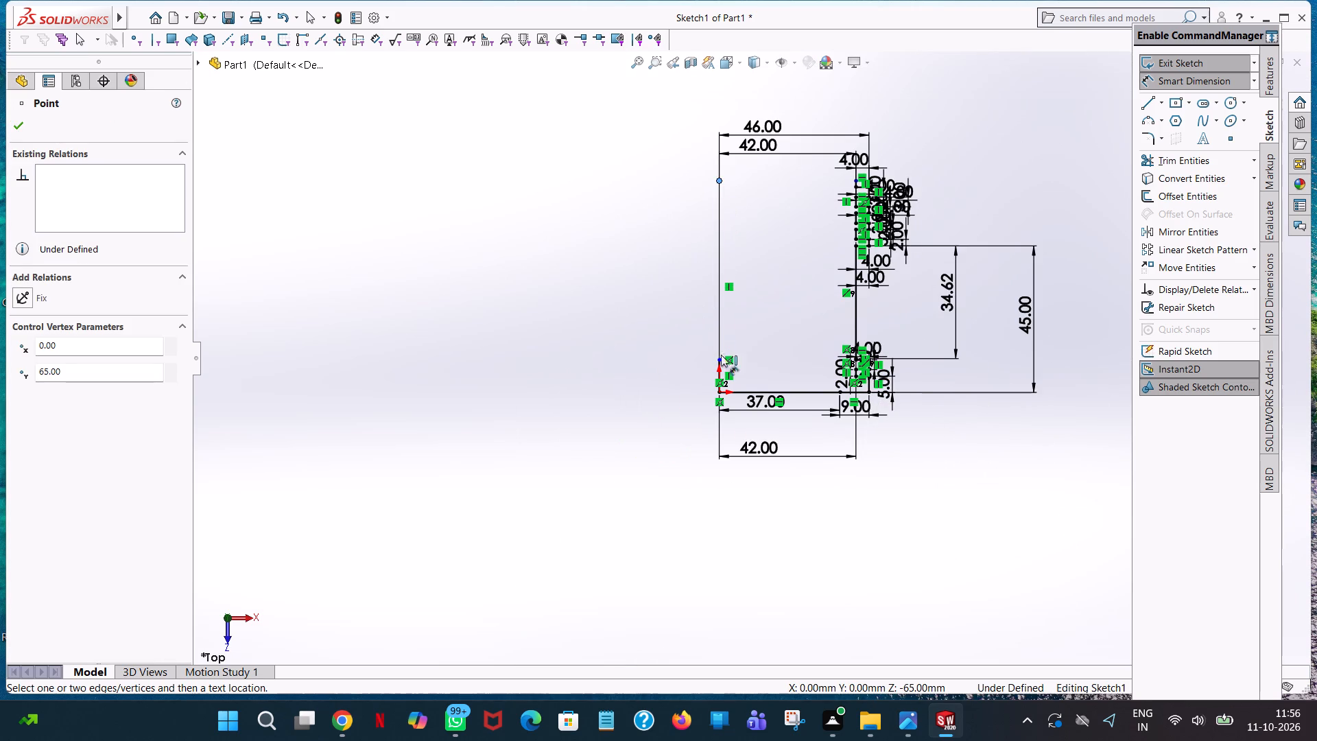
click(719, 393)
click(536, 371)
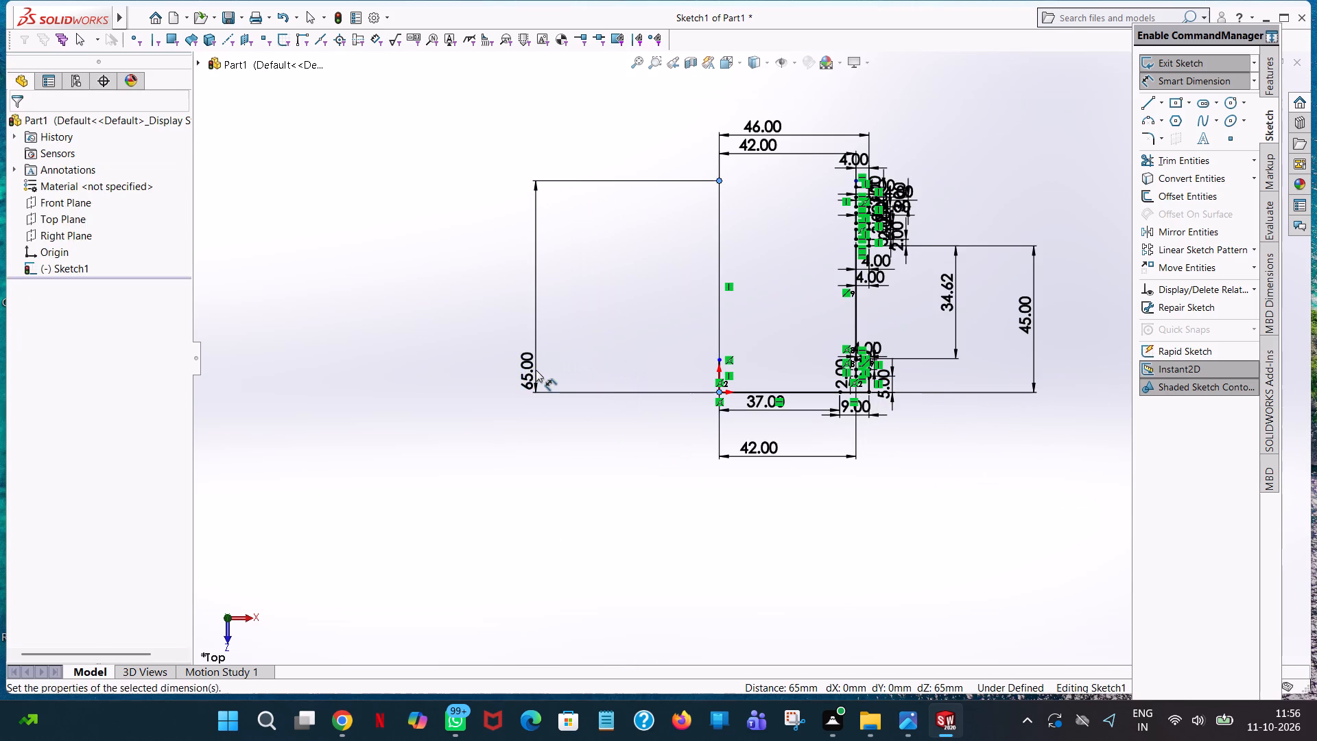
click(474, 357)
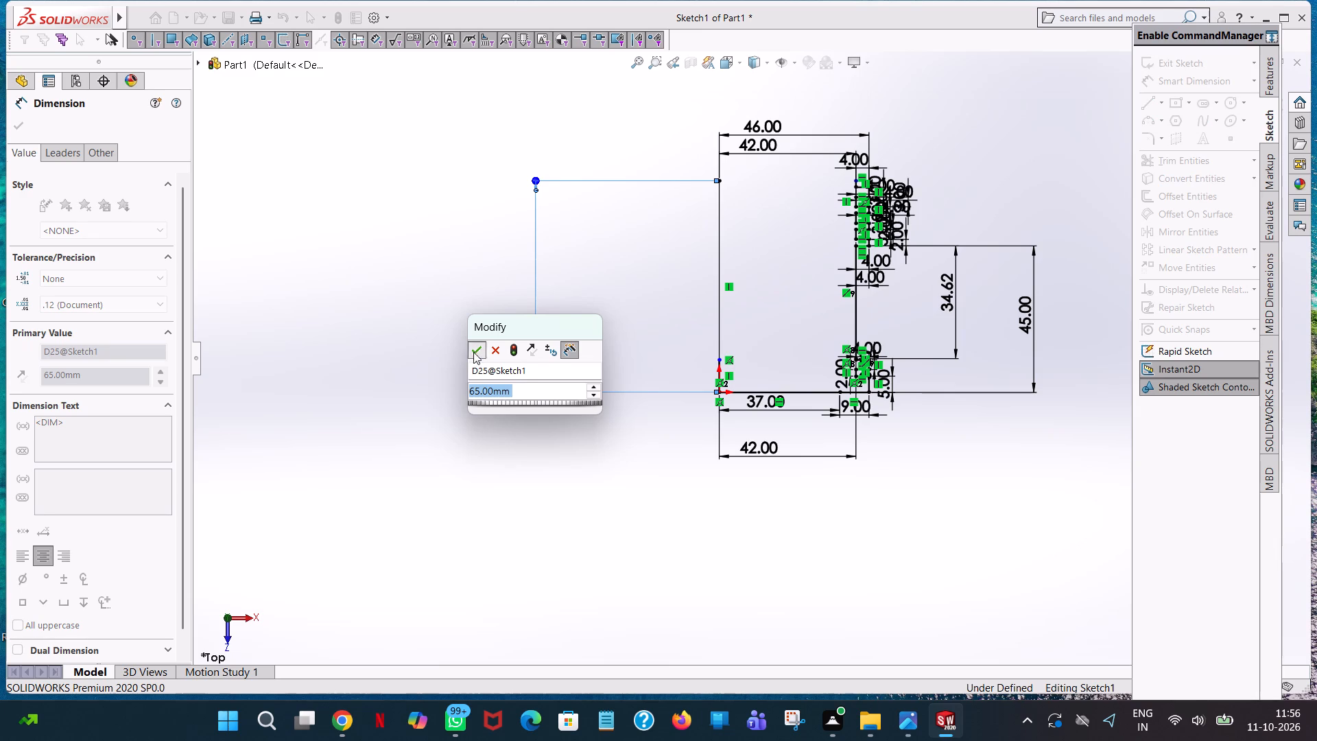
click(470, 288)
click(978, 168)
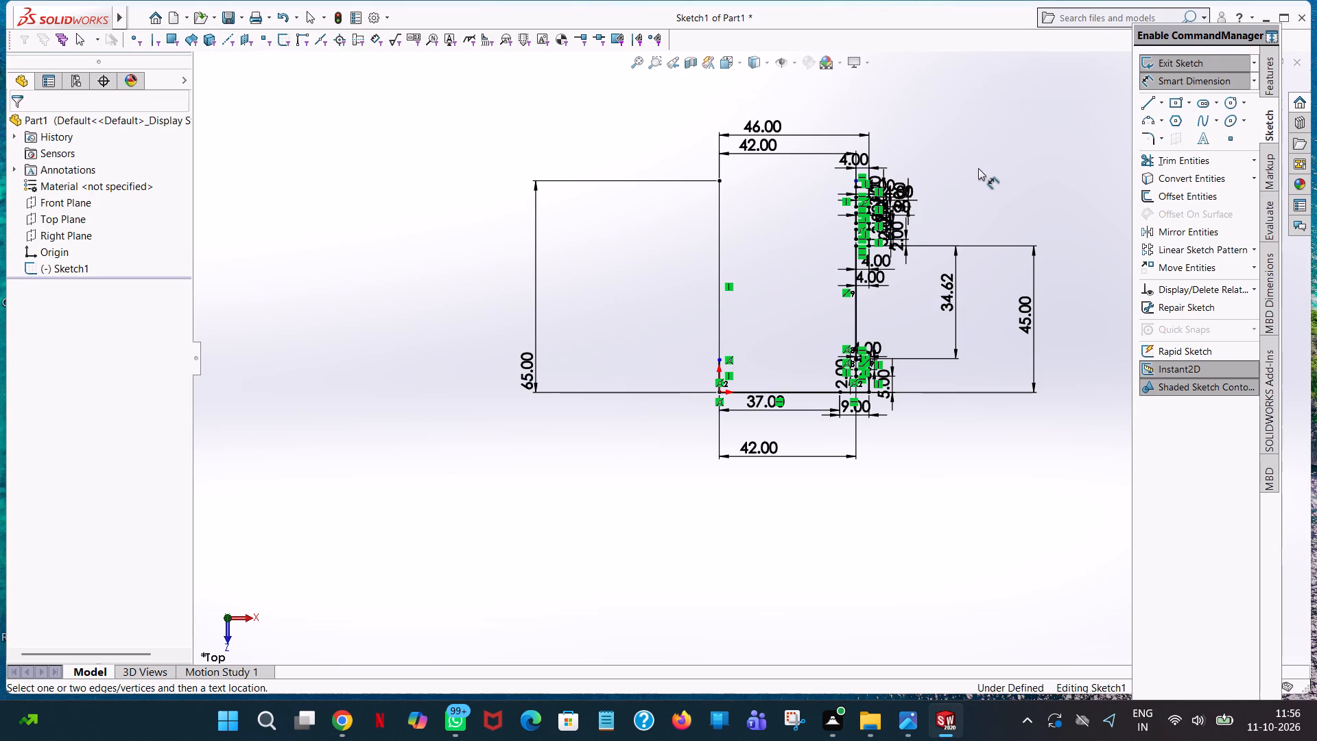
Dimension the vertical distance from the origin to the intermediate point on the long straight side, outside the profile.
scroll(716, 377, down, 6)
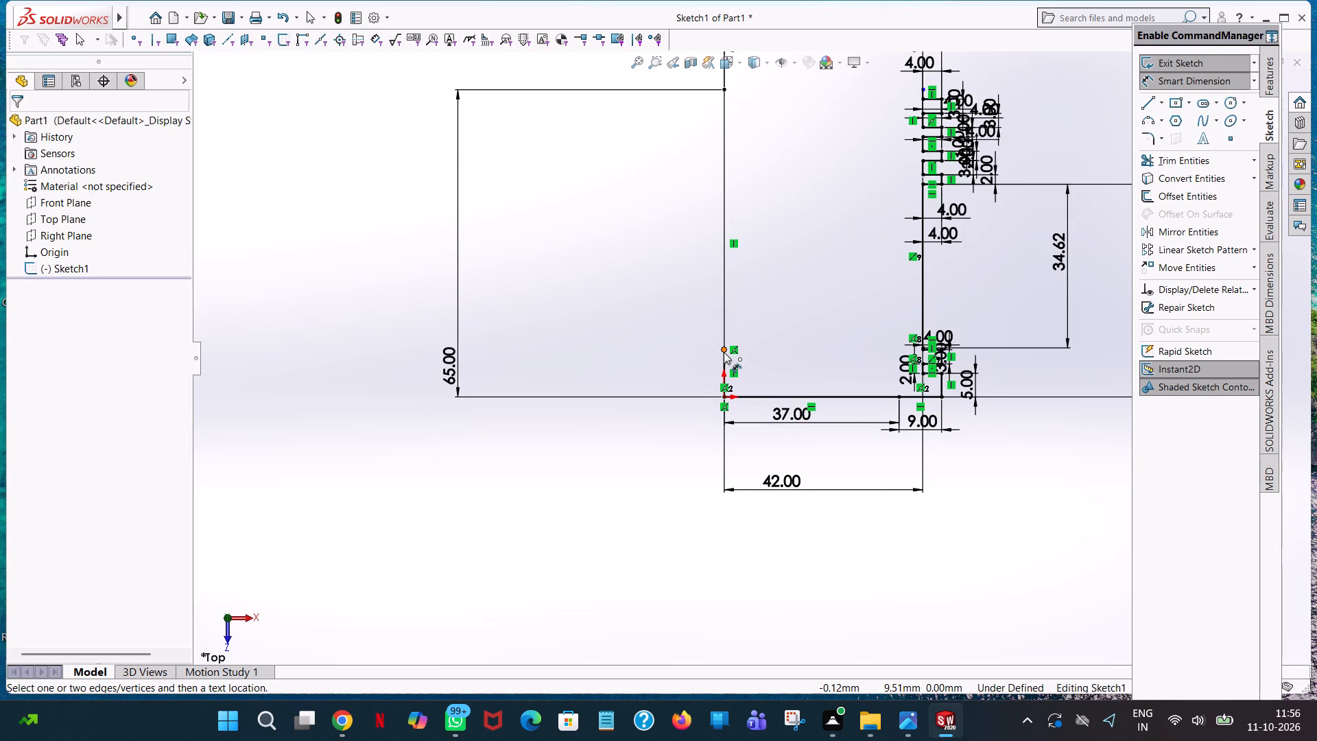
click(724, 352)
click(724, 397)
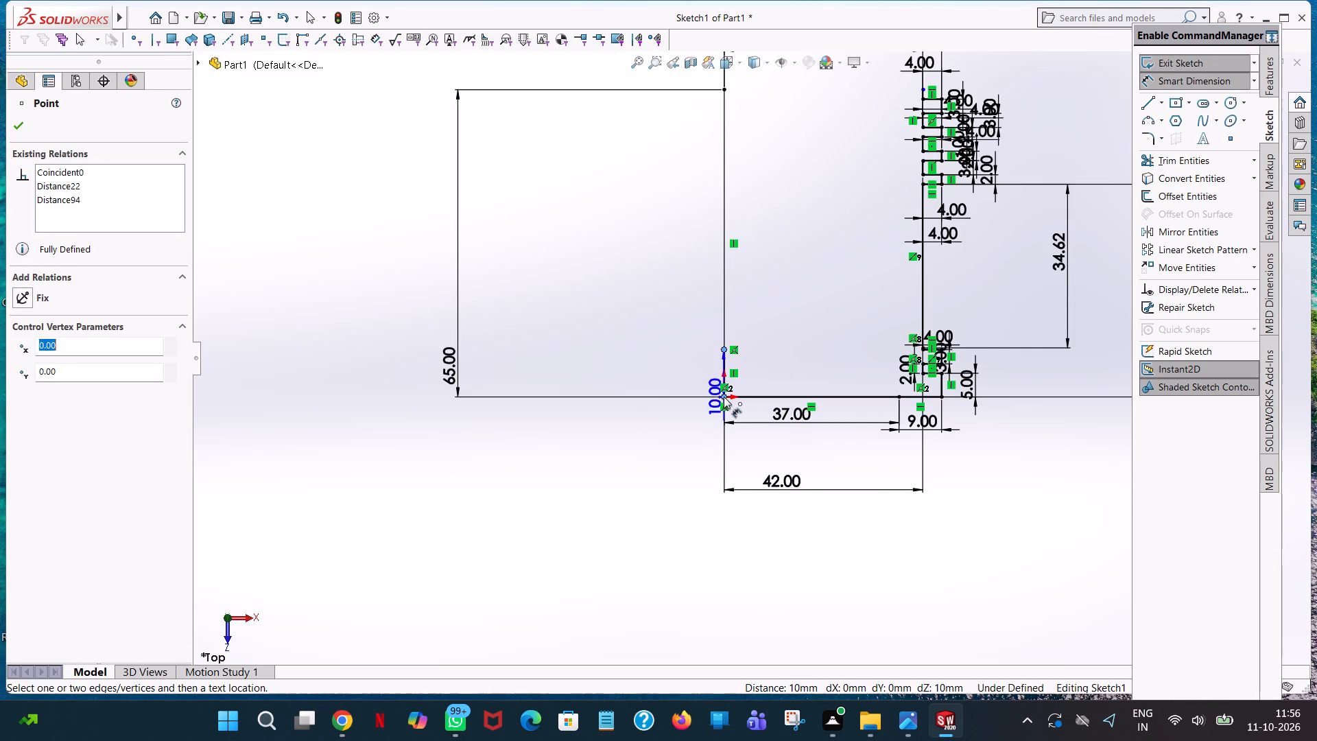
click(660, 403)
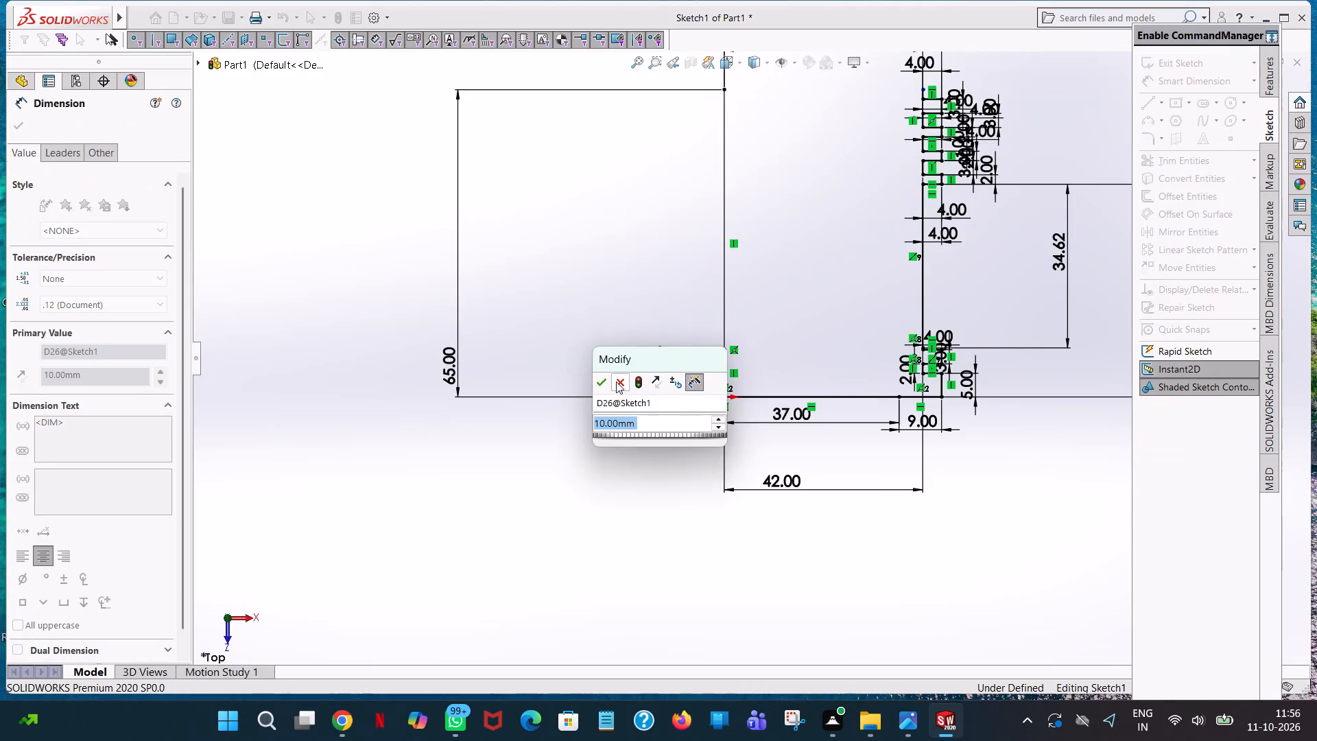
click(594, 381)
click(372, 462)
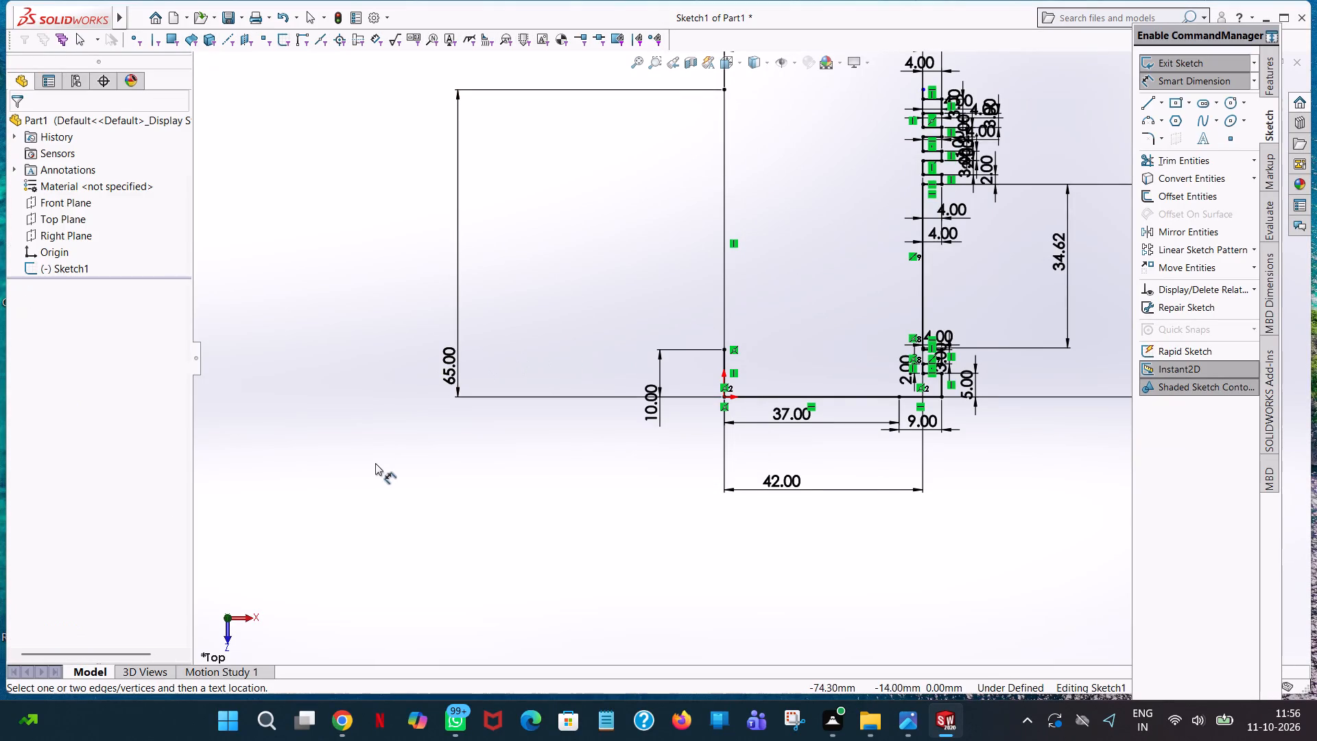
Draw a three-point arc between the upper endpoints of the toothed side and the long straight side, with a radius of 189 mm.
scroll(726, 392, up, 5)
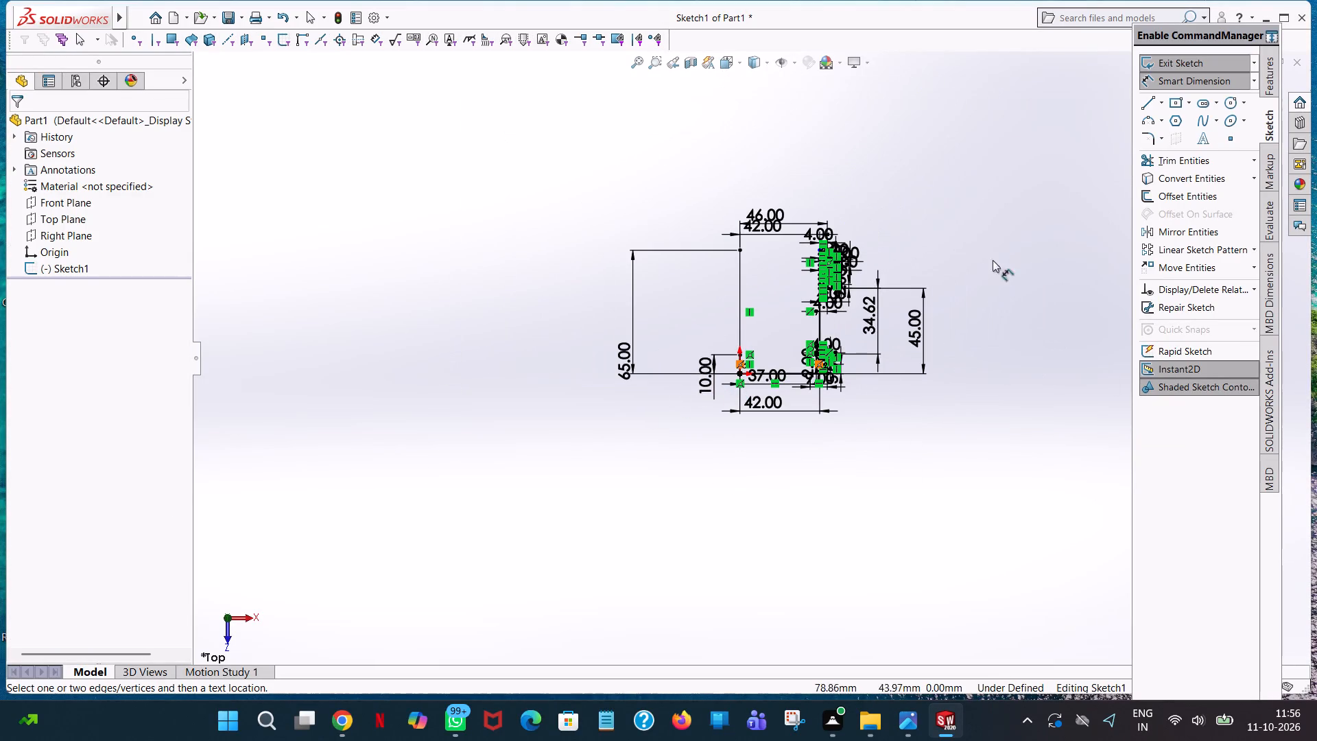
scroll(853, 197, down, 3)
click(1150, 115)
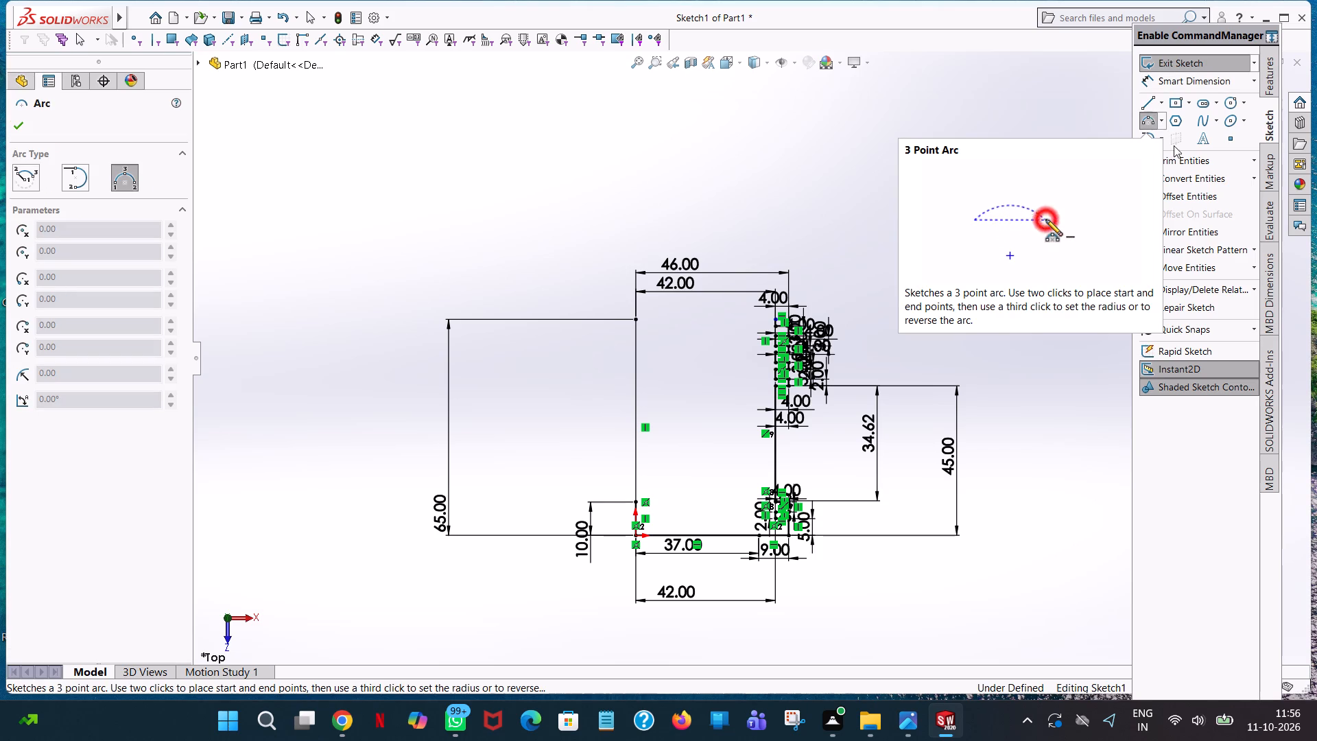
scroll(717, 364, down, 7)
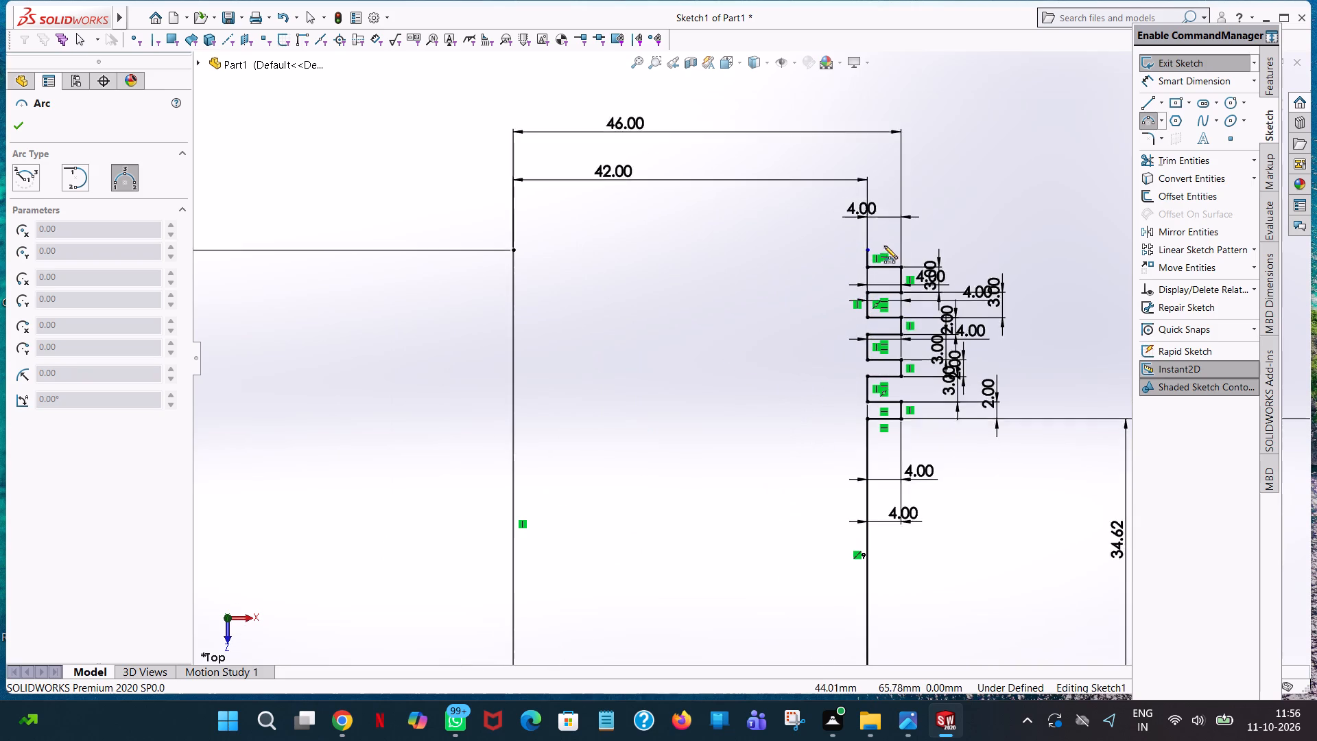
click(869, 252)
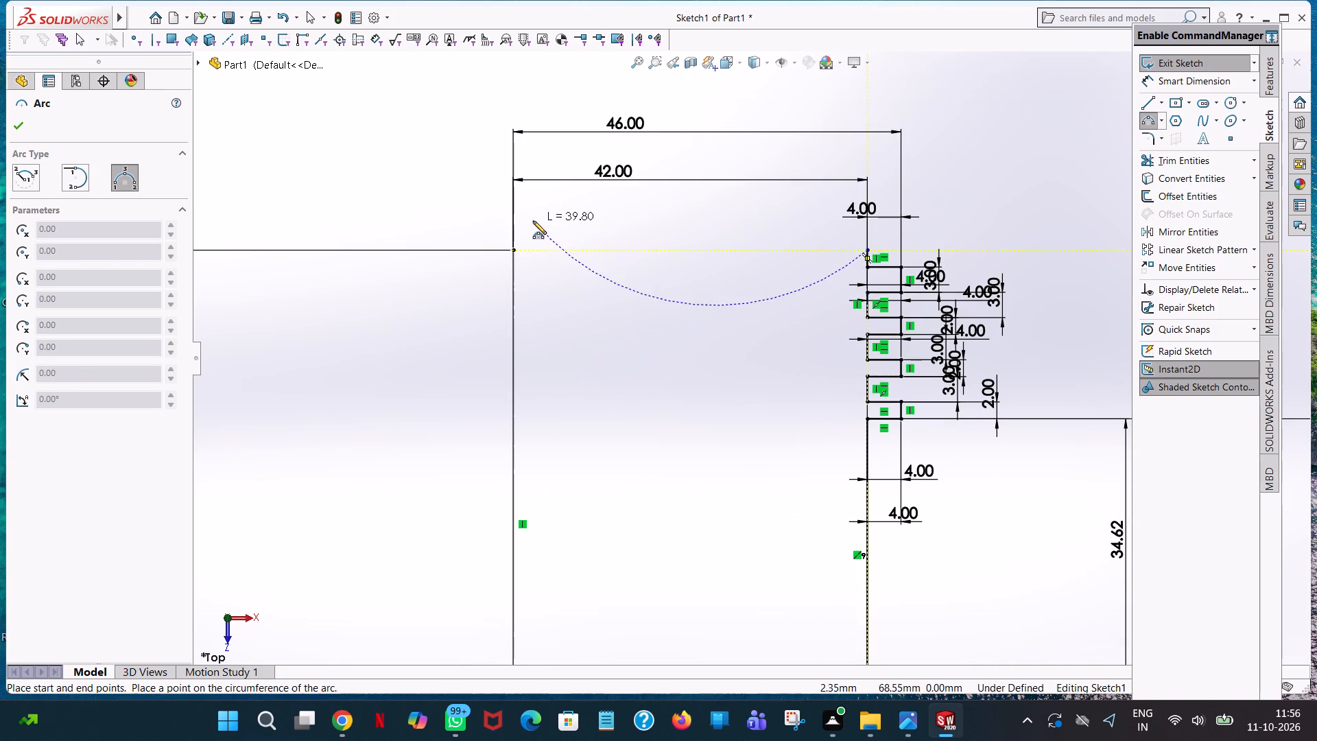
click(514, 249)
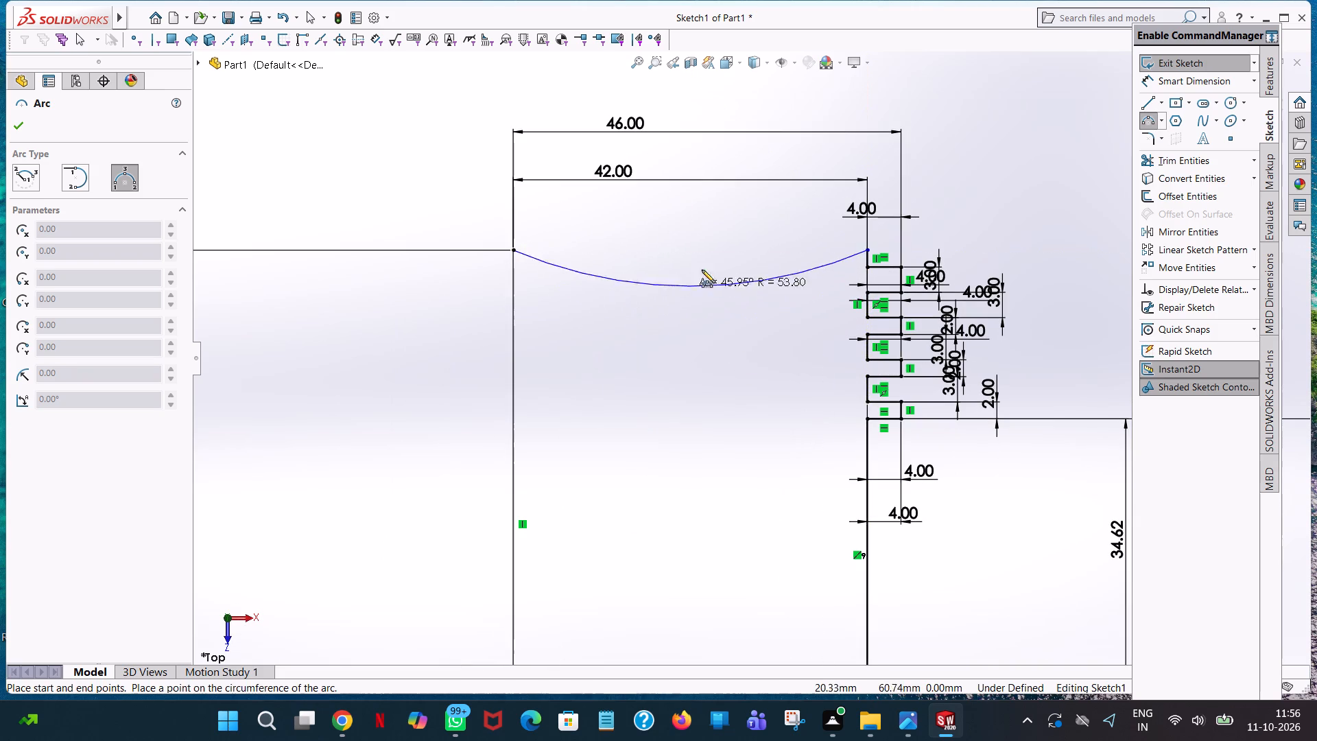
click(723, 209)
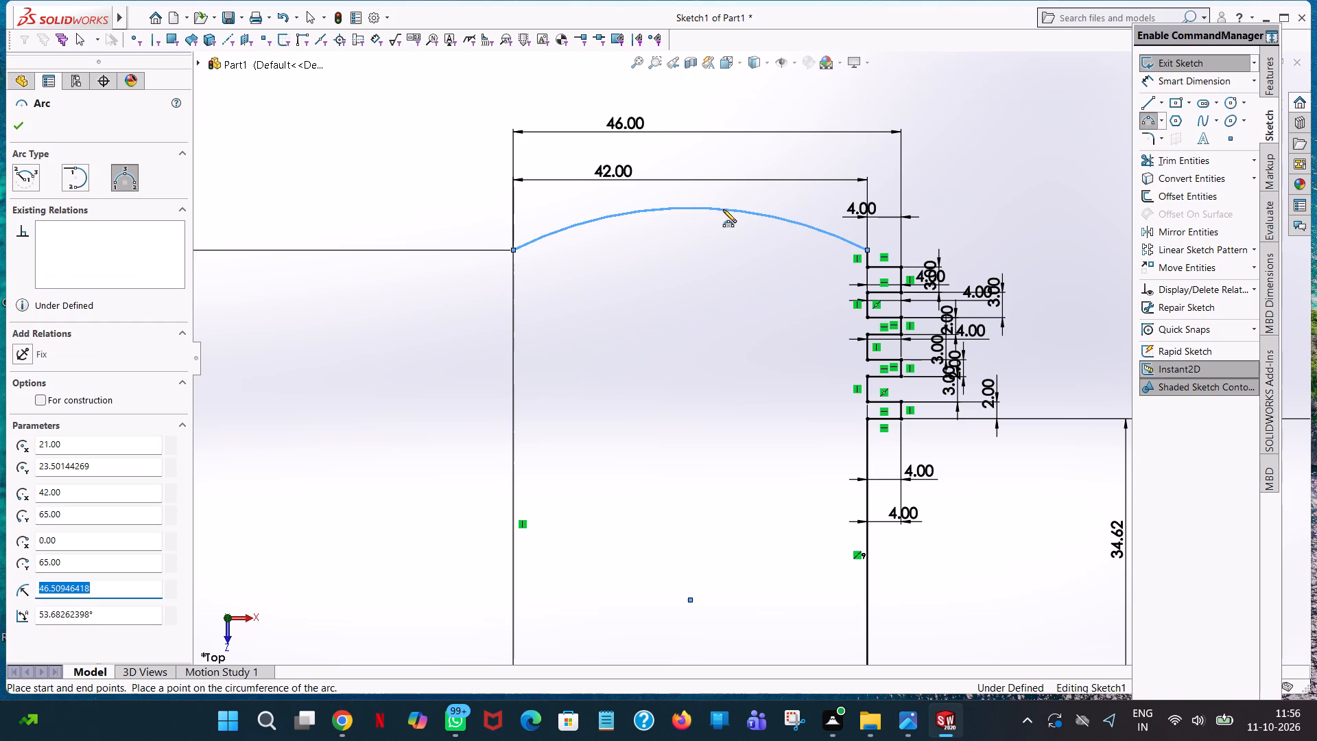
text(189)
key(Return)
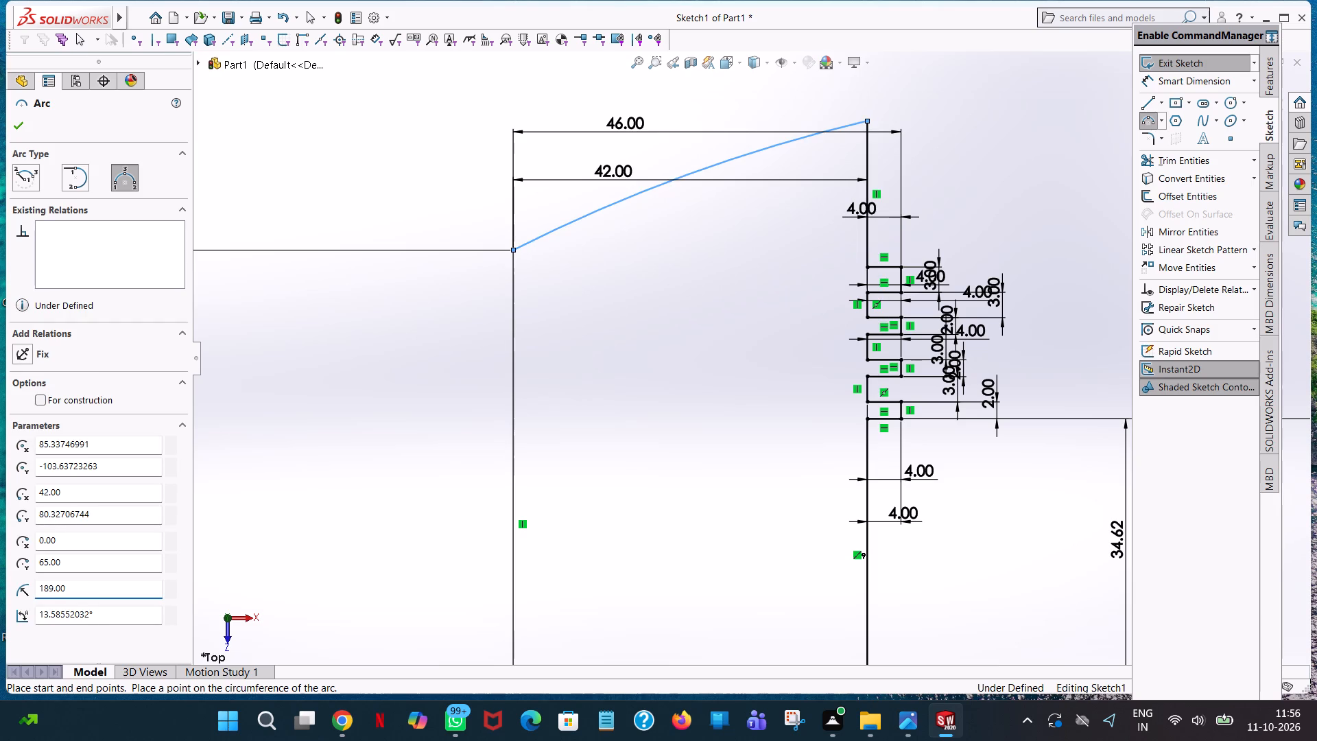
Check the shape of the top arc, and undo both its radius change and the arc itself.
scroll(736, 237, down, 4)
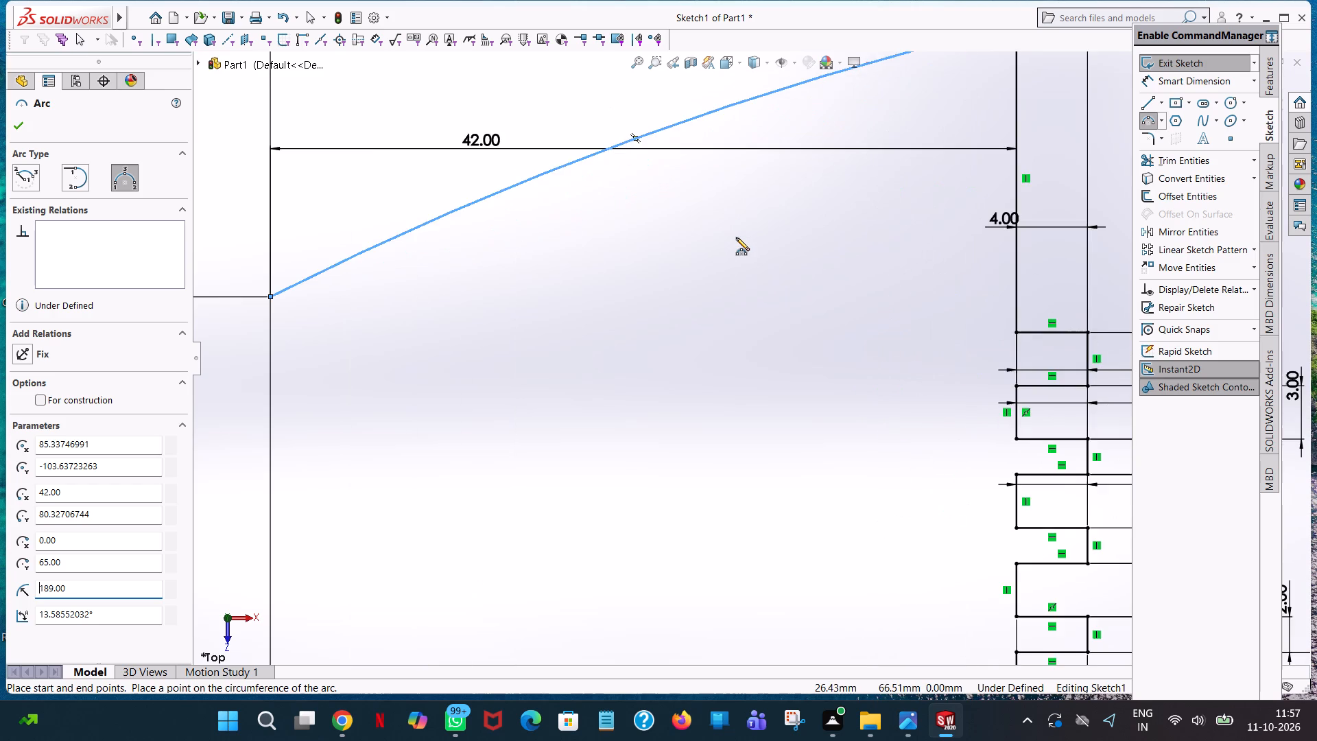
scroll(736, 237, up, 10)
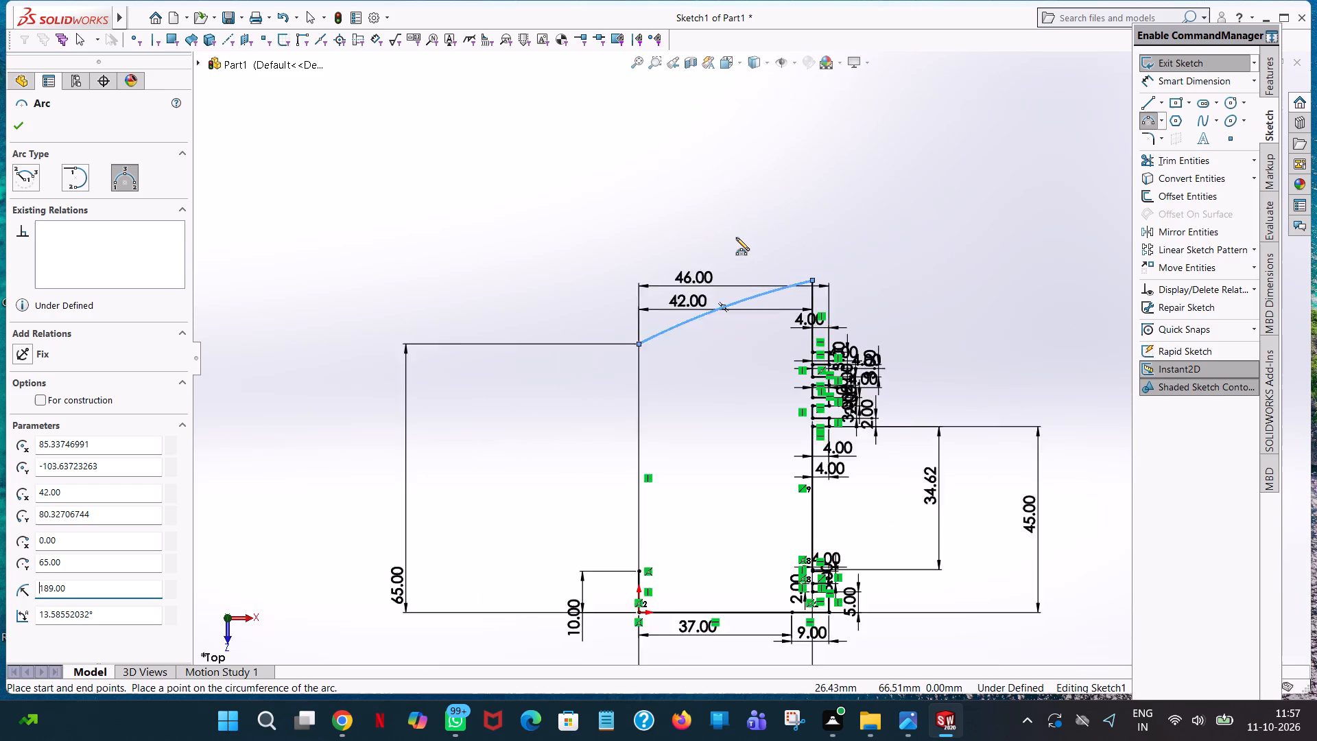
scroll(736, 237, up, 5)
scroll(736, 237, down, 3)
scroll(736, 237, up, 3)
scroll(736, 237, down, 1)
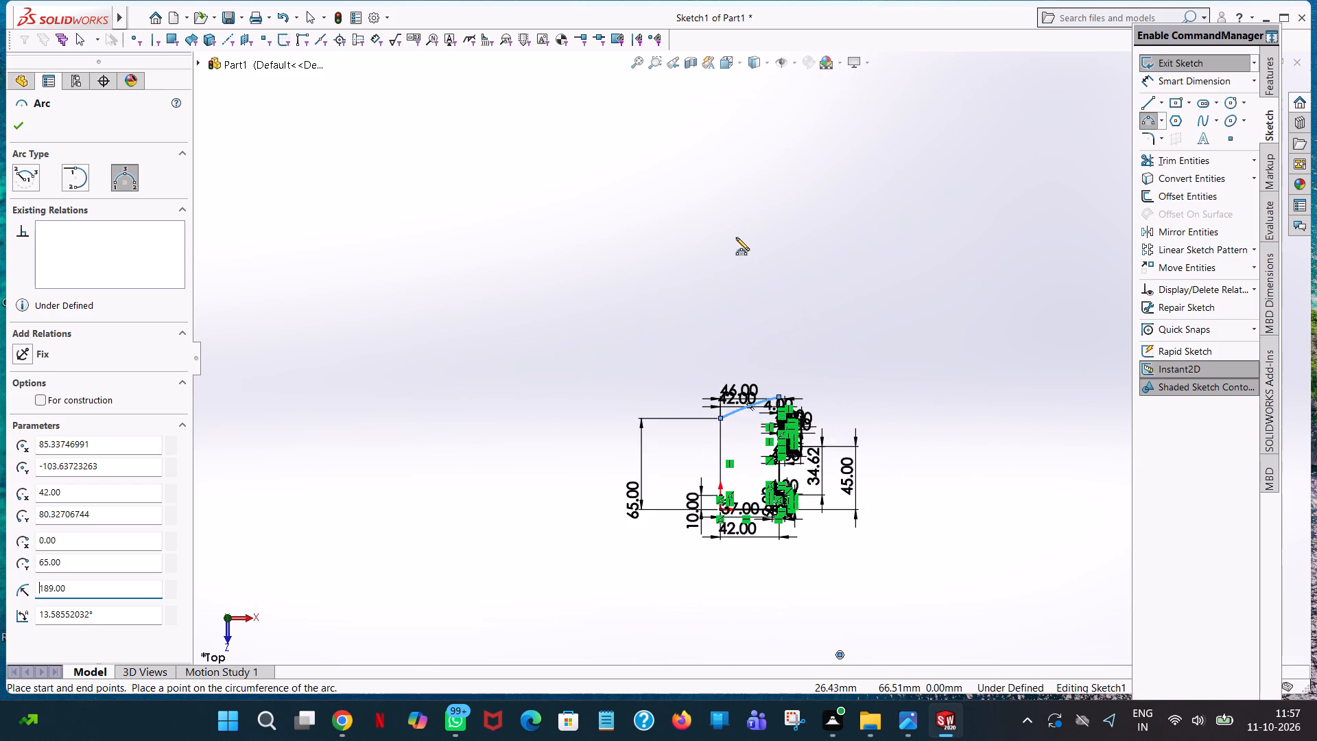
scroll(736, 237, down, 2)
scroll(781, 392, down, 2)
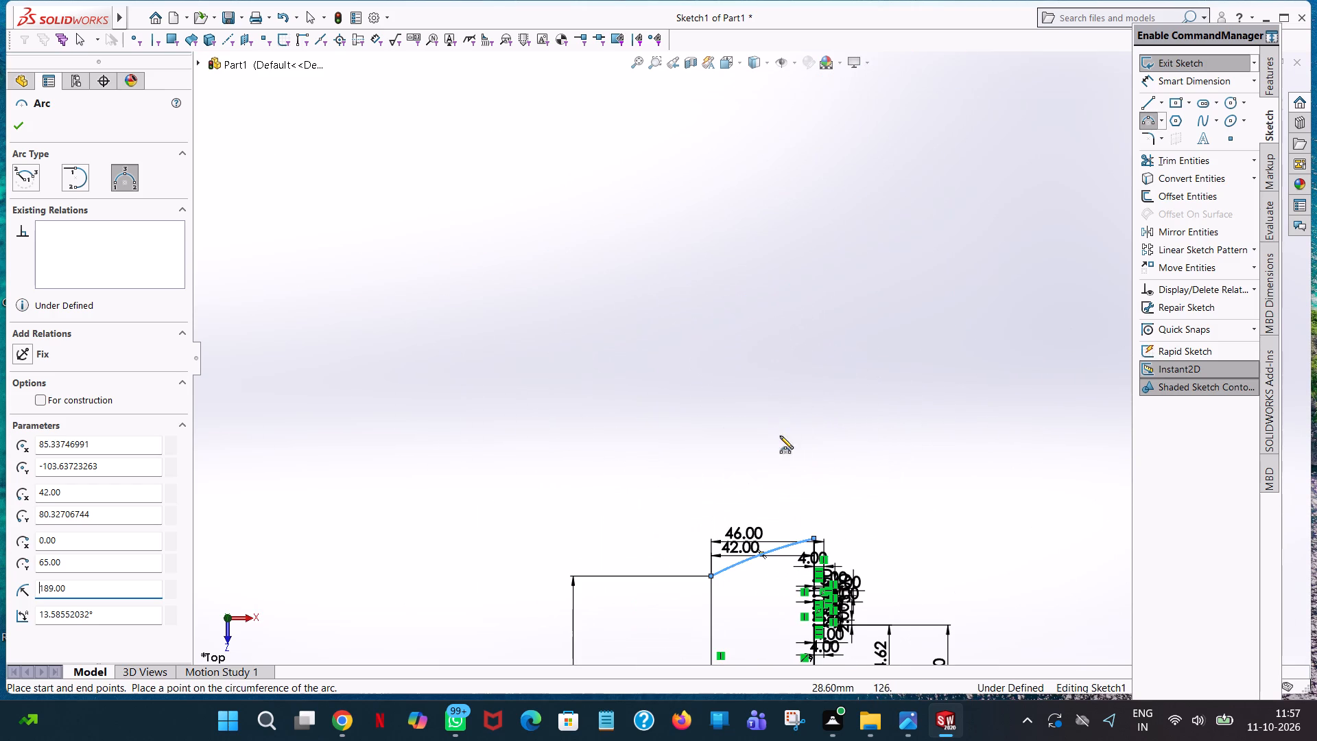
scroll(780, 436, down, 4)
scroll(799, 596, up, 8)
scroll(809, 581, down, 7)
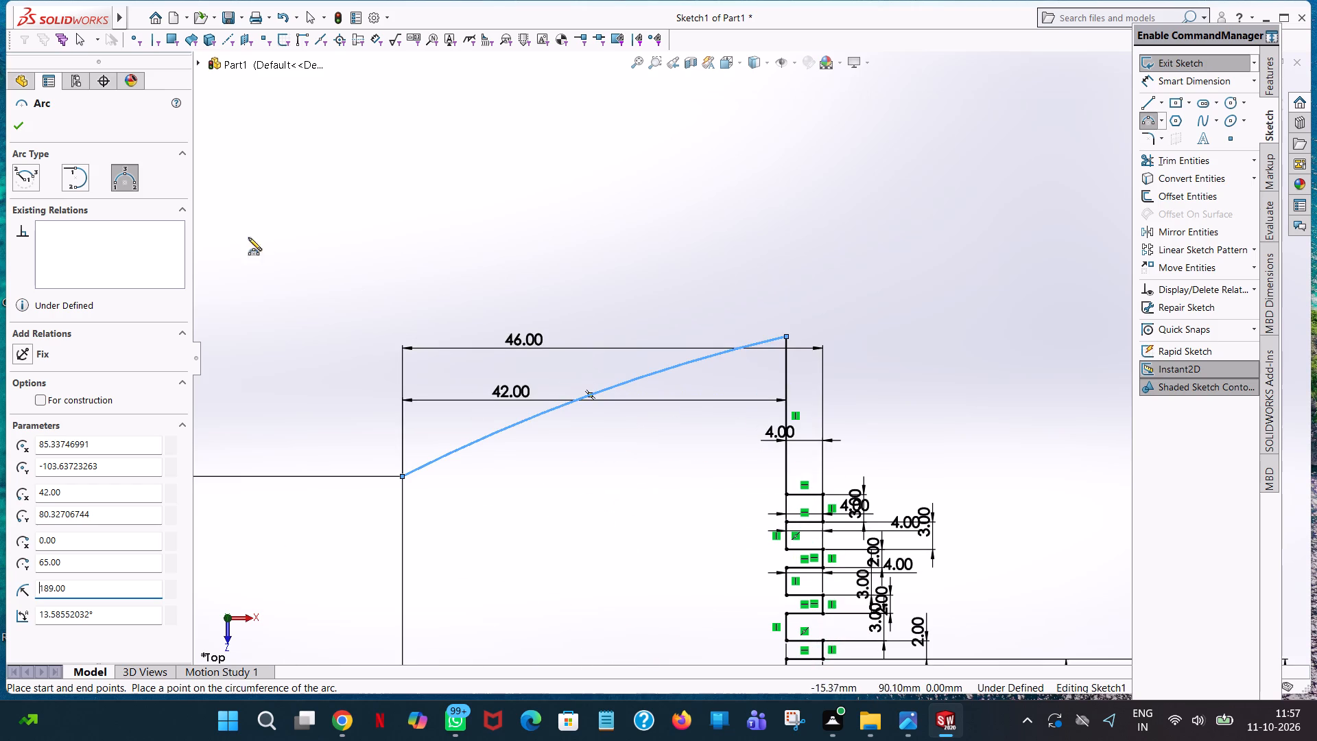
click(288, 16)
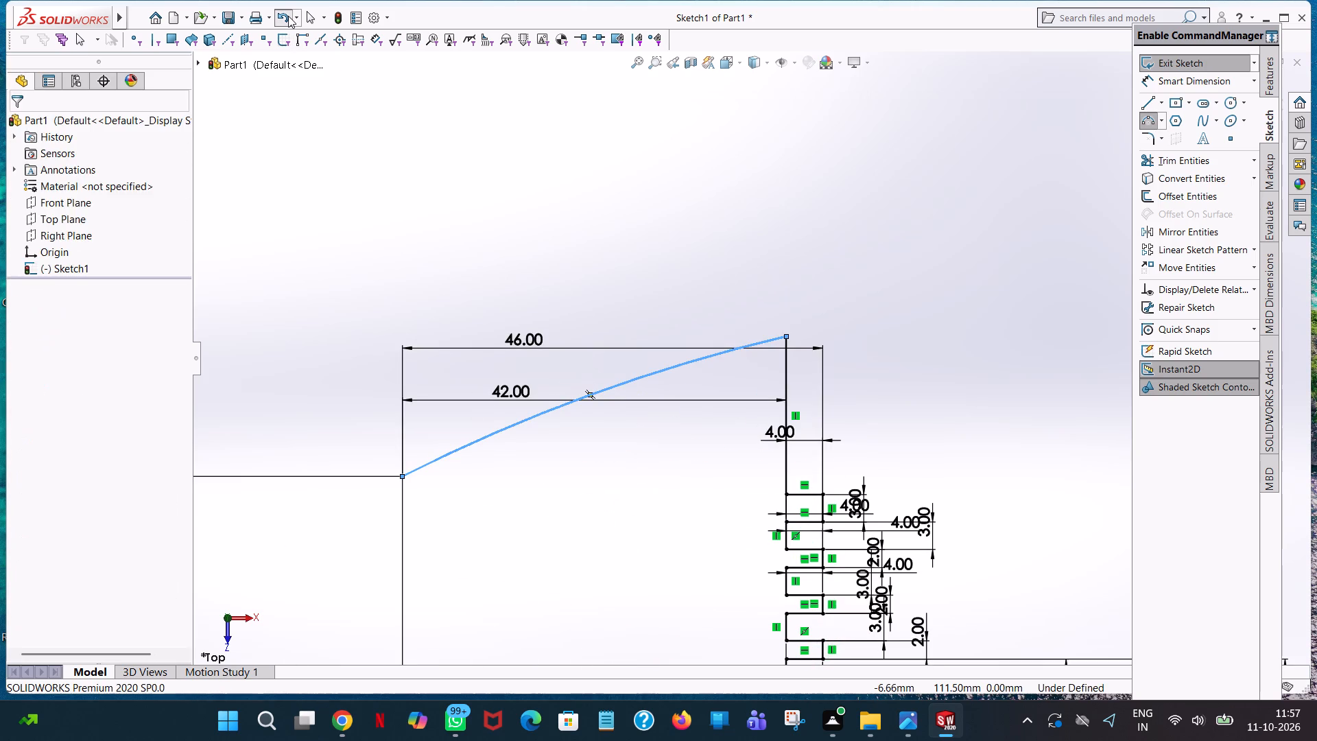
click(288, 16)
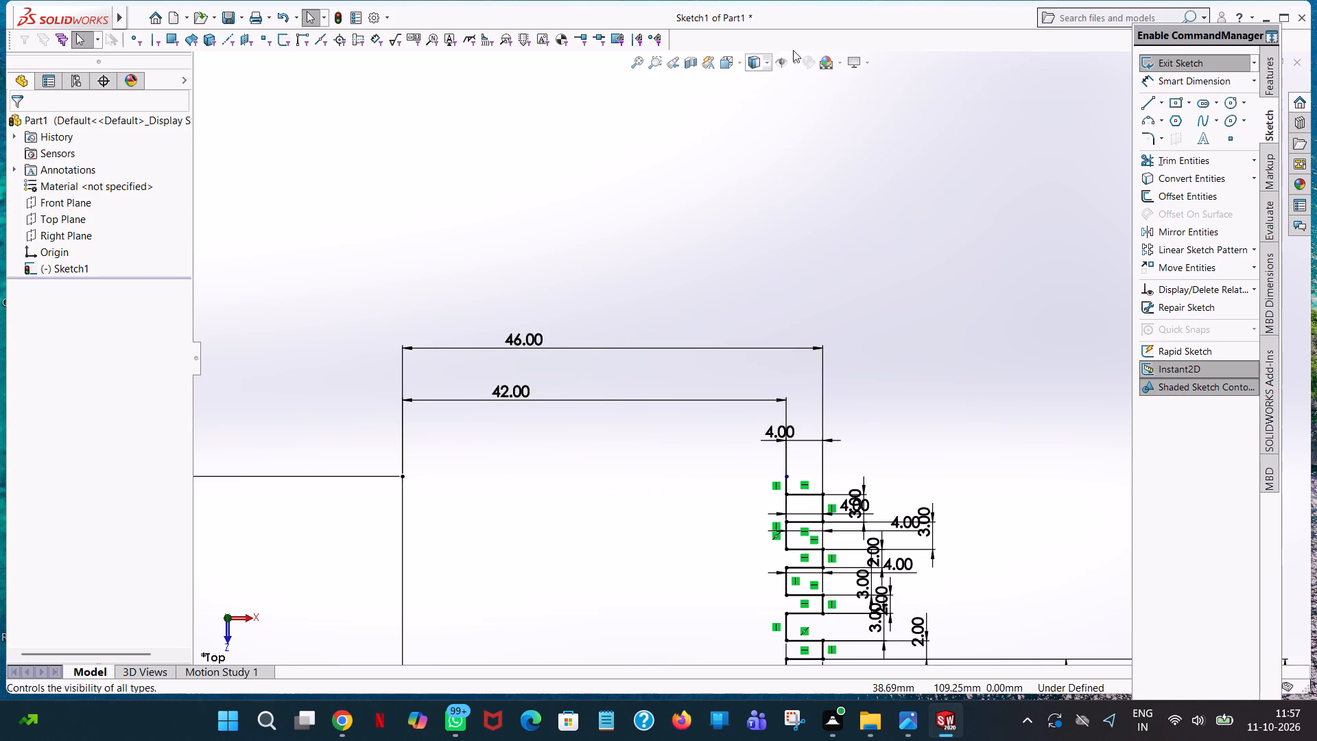
Dimension the height of the short topmost vertical line on the toothed side, placing the dimension outside the profile.
click(1169, 78)
scroll(817, 499, down, 3)
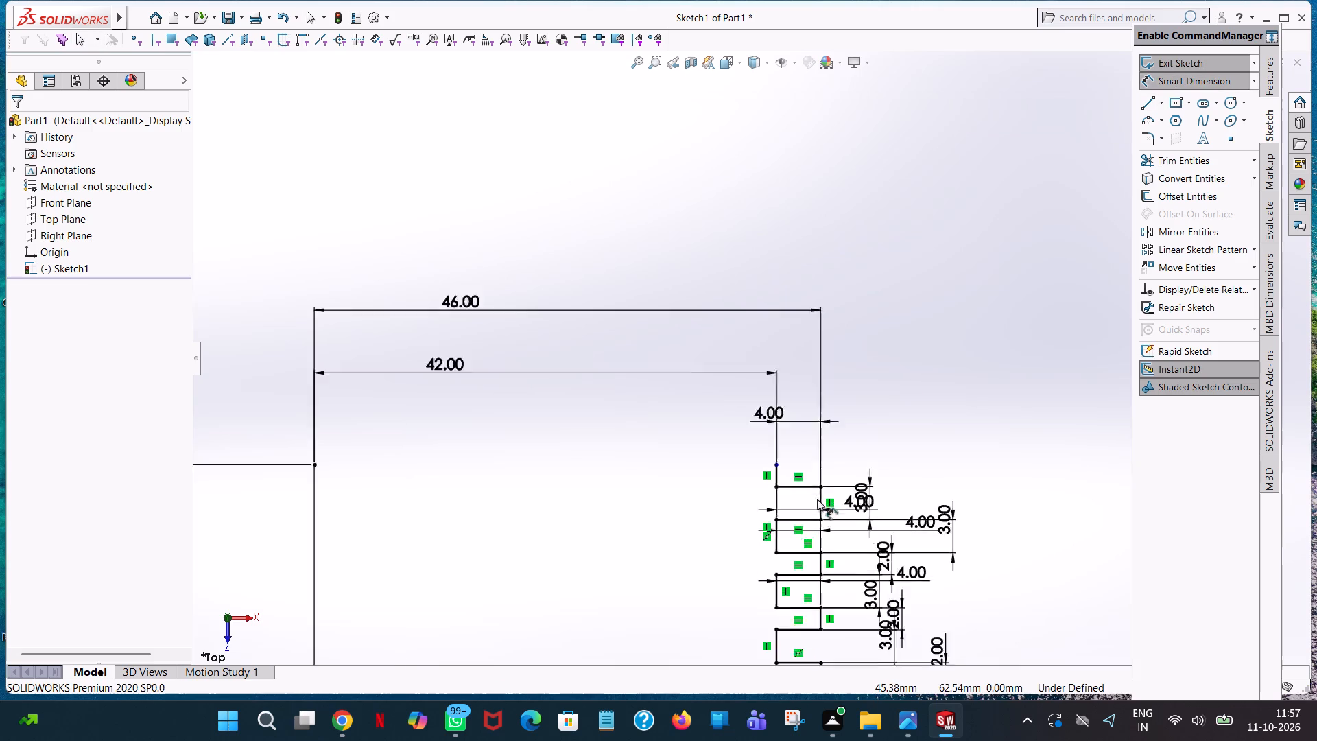
scroll(817, 499, down, 3)
click(737, 438)
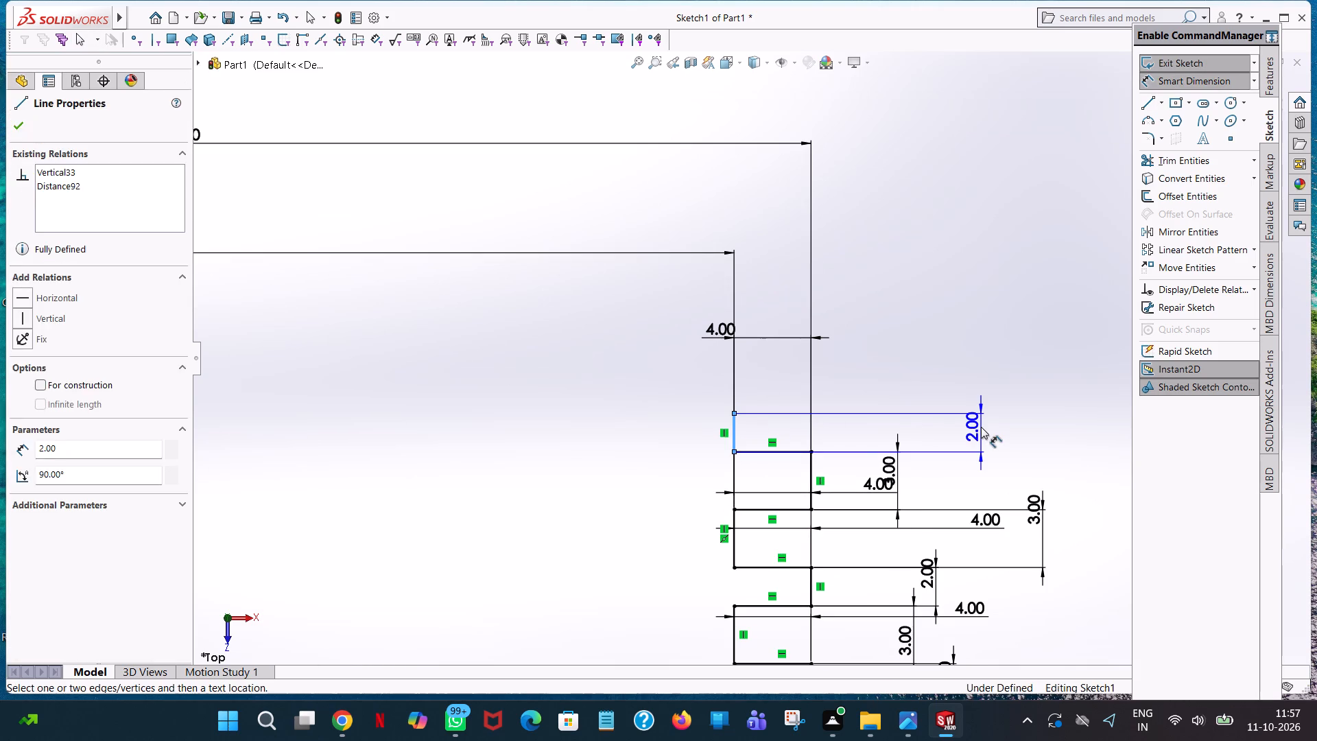
click(981, 427)
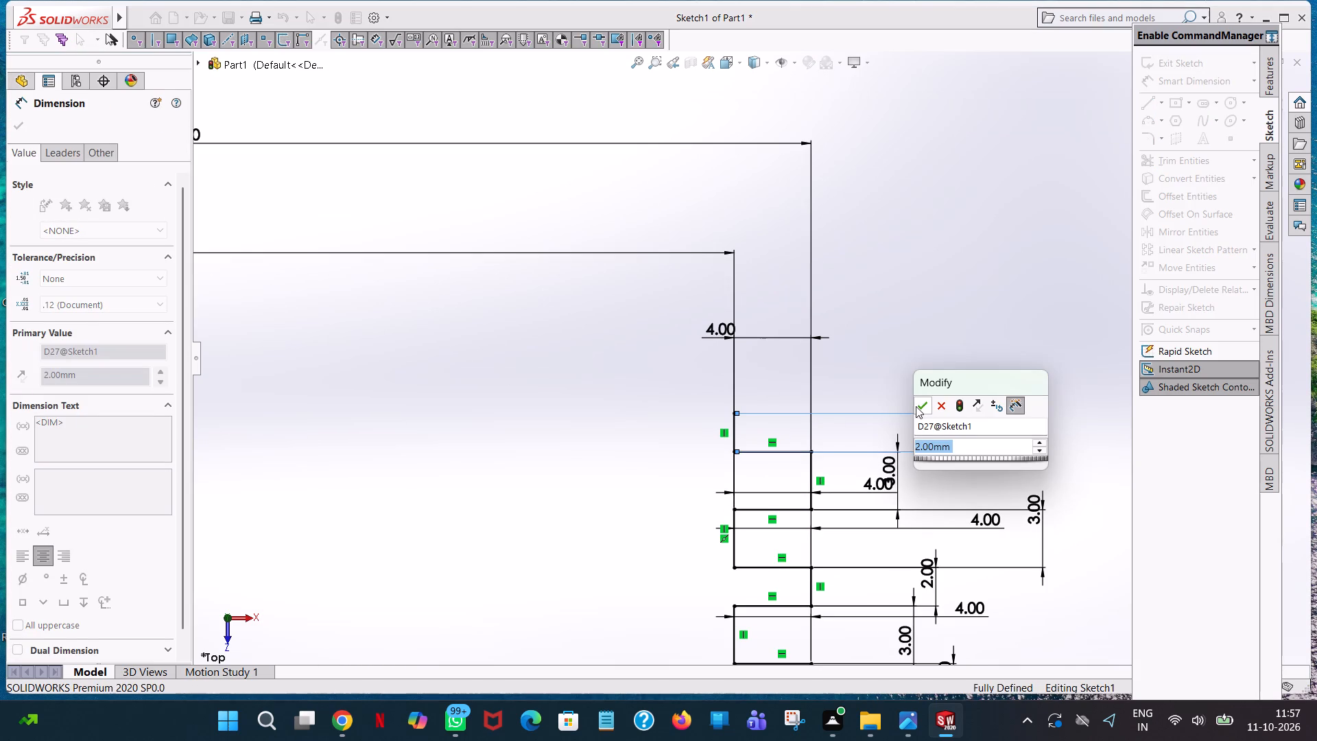
click(916, 405)
click(985, 307)
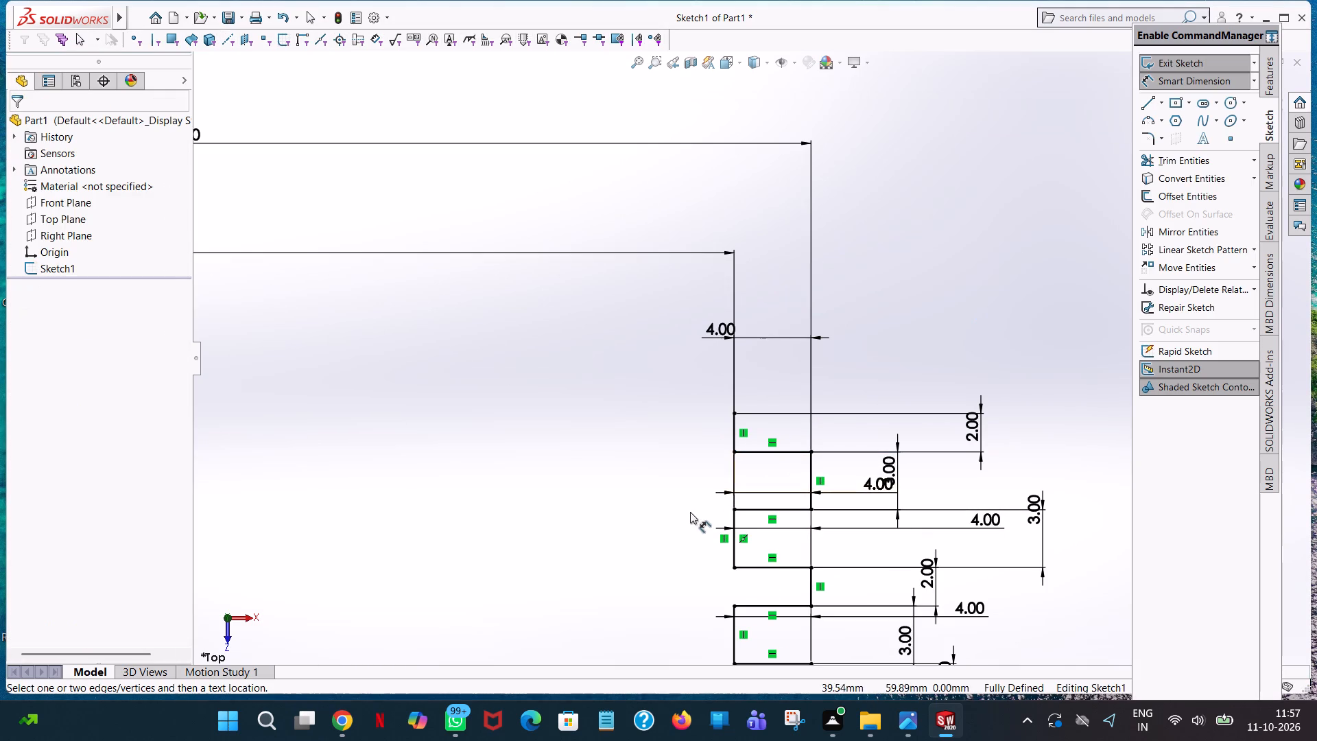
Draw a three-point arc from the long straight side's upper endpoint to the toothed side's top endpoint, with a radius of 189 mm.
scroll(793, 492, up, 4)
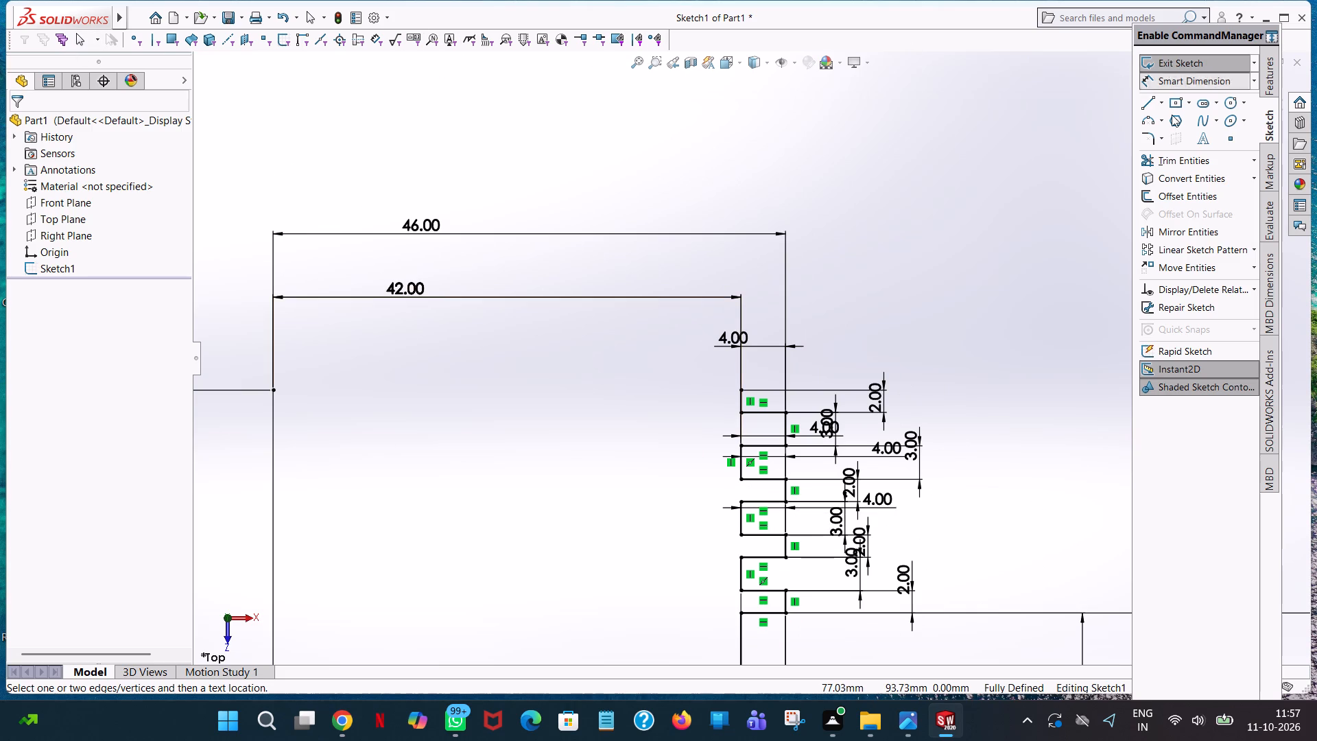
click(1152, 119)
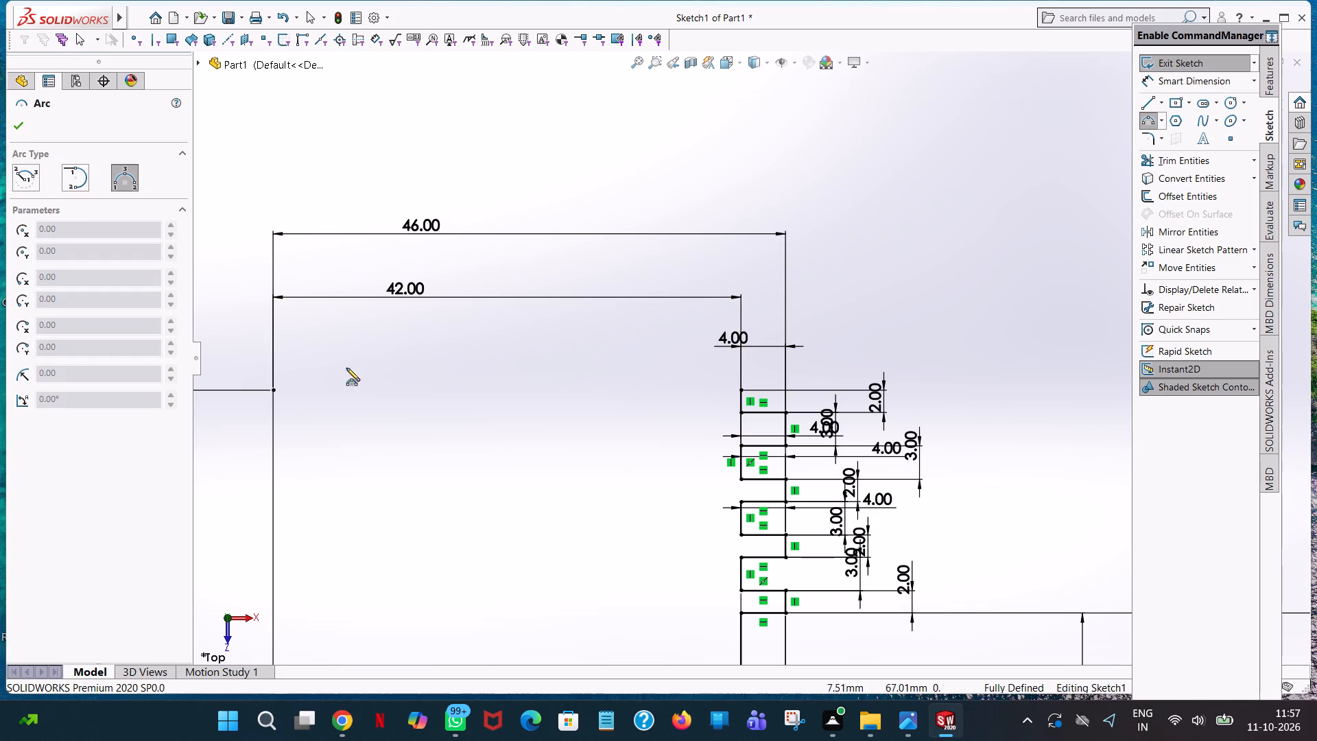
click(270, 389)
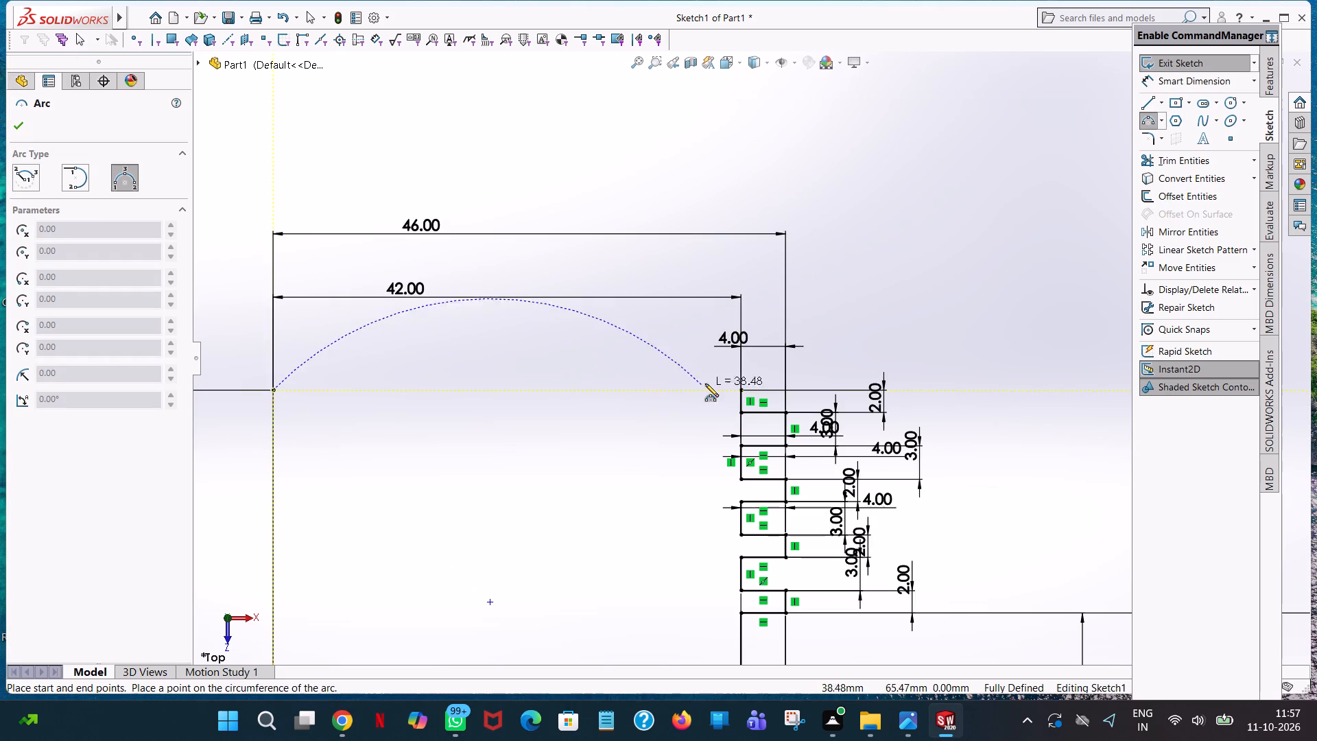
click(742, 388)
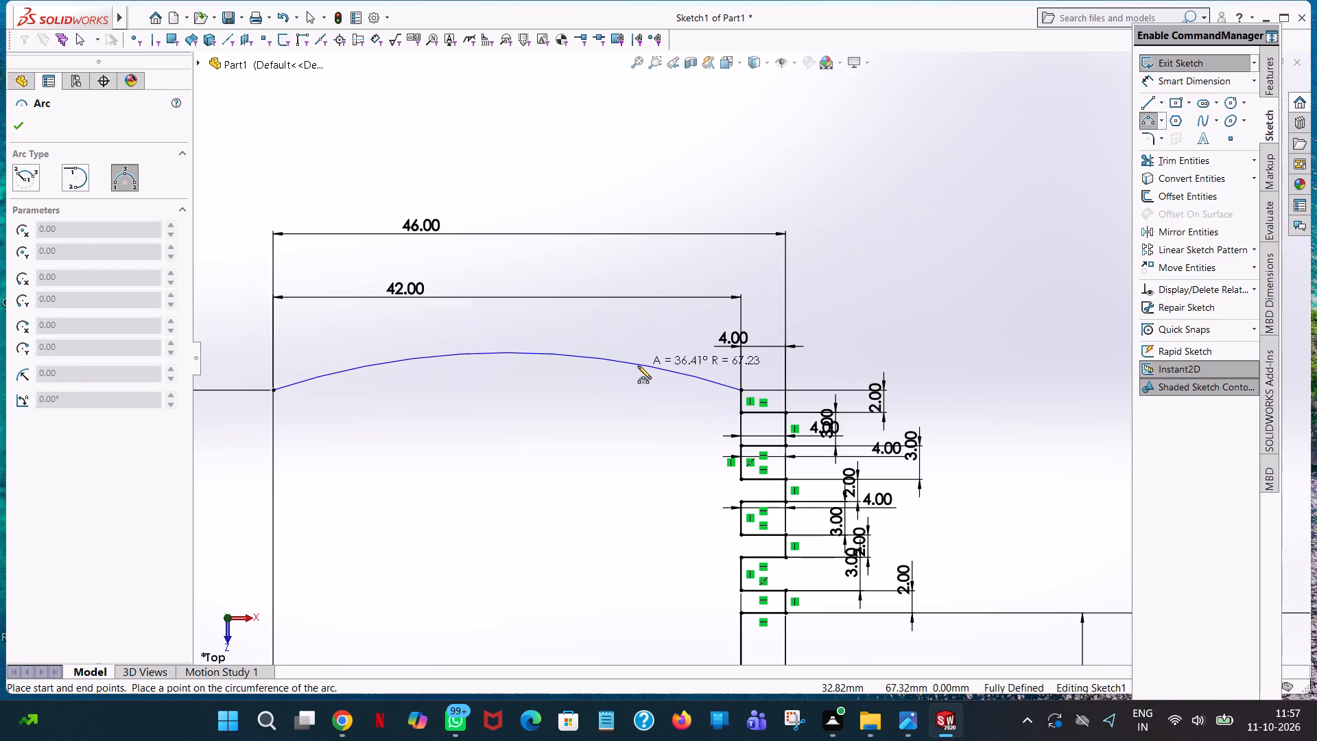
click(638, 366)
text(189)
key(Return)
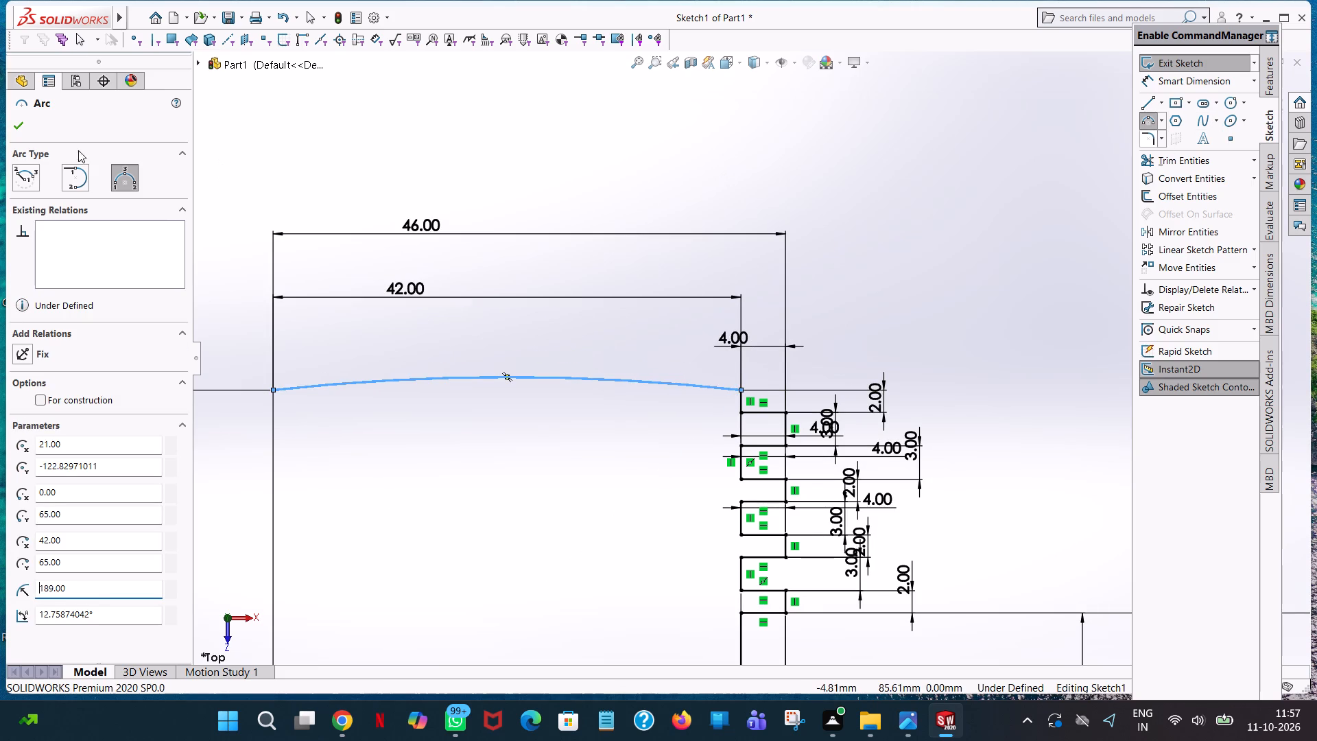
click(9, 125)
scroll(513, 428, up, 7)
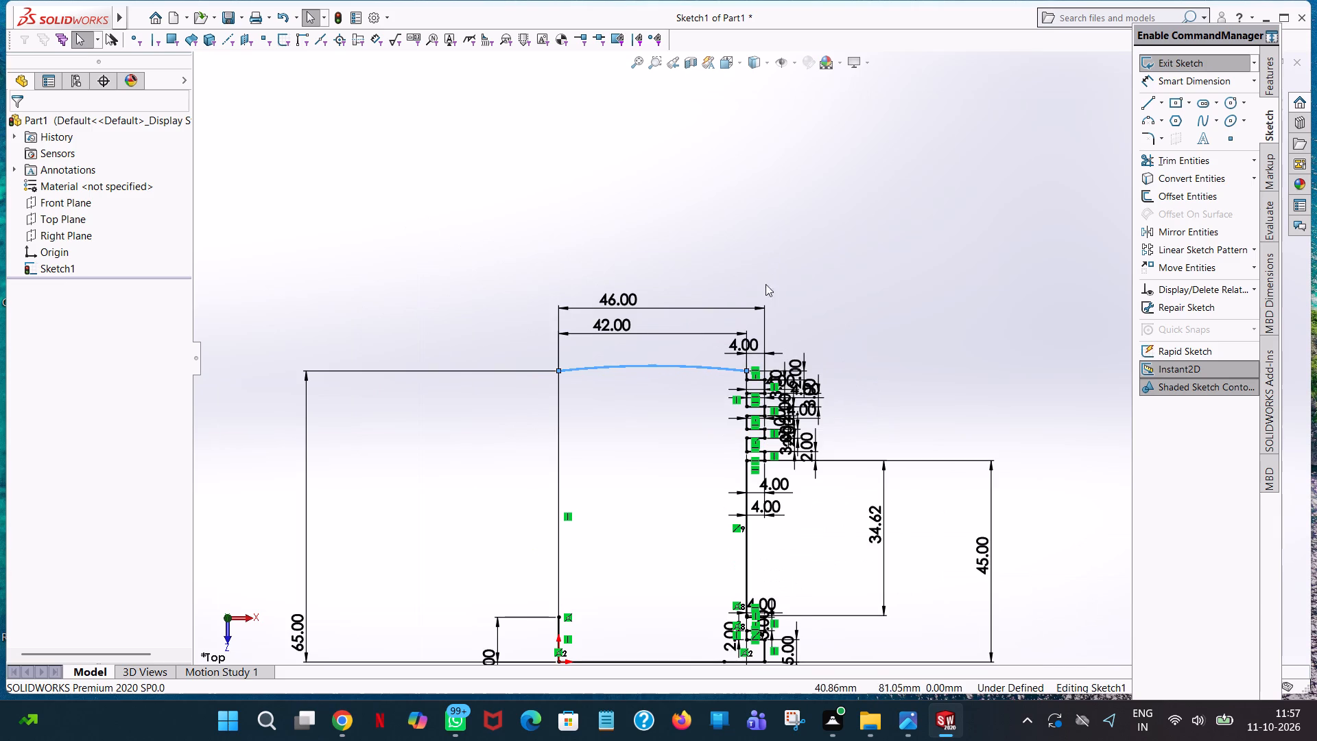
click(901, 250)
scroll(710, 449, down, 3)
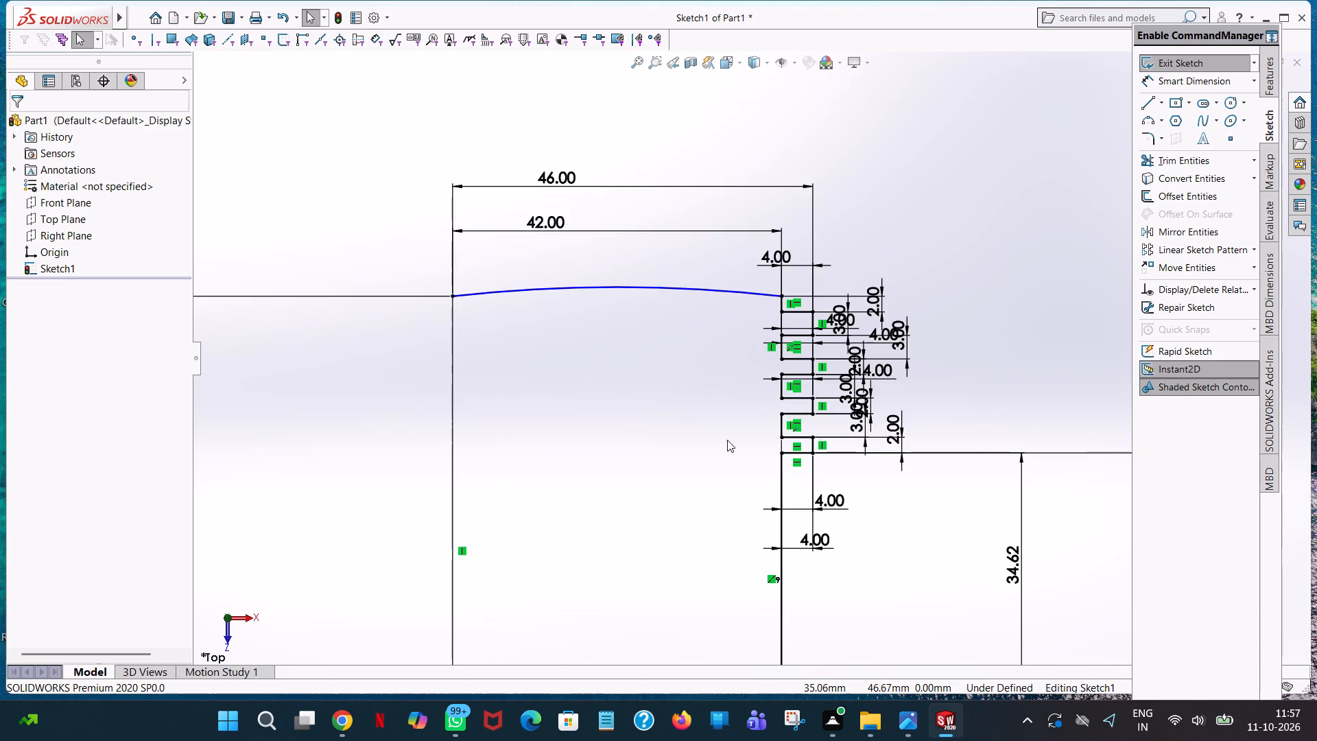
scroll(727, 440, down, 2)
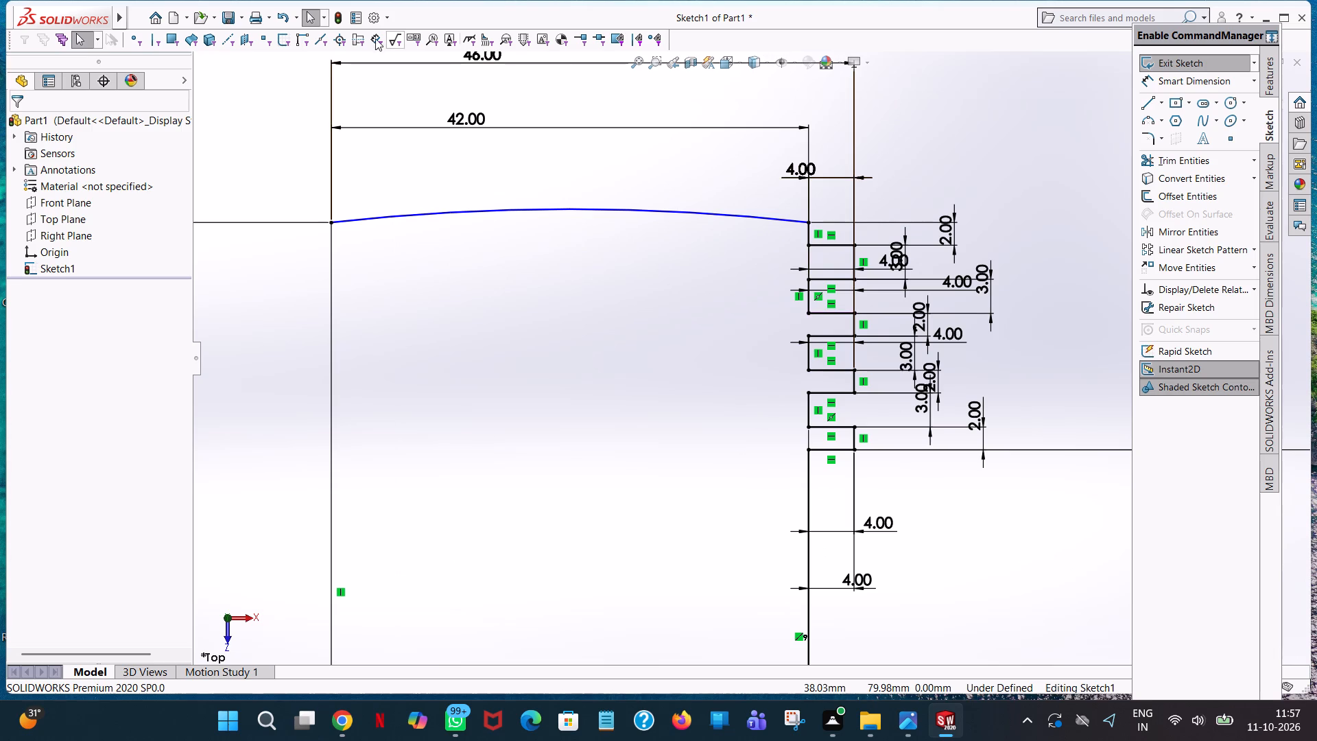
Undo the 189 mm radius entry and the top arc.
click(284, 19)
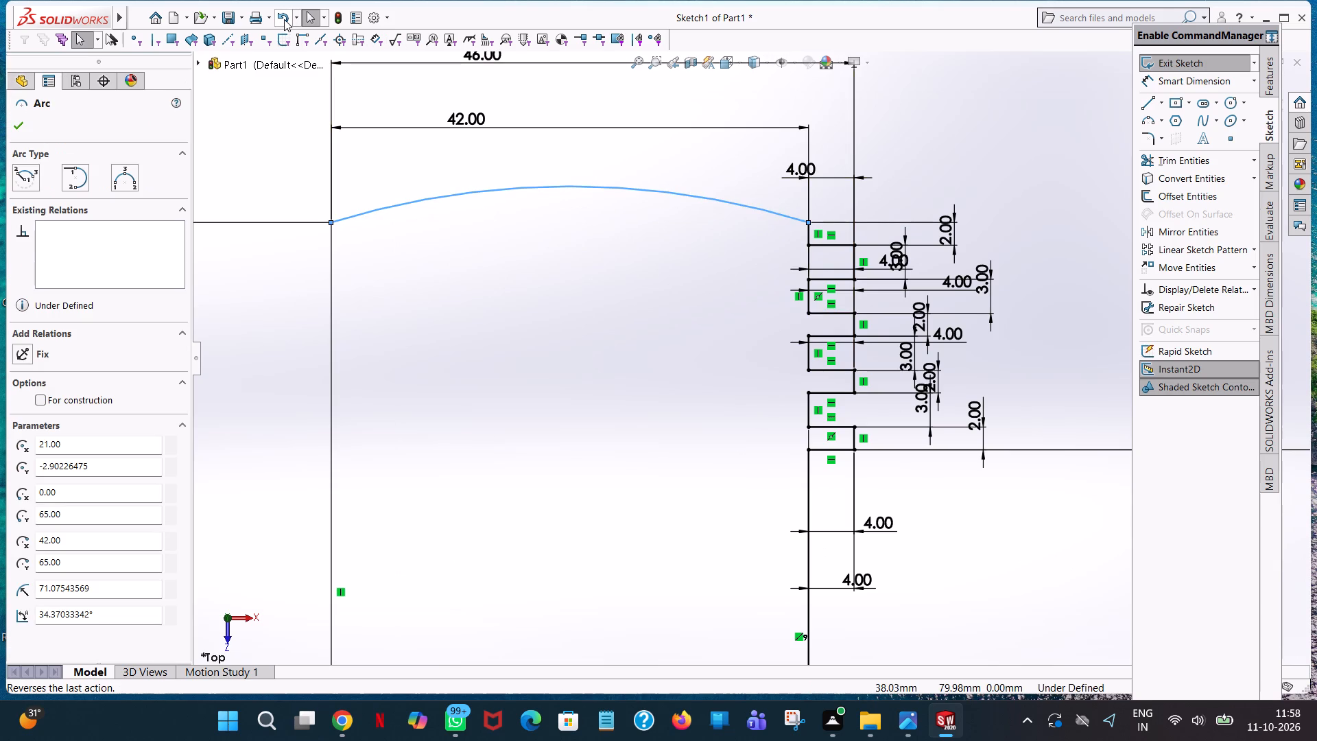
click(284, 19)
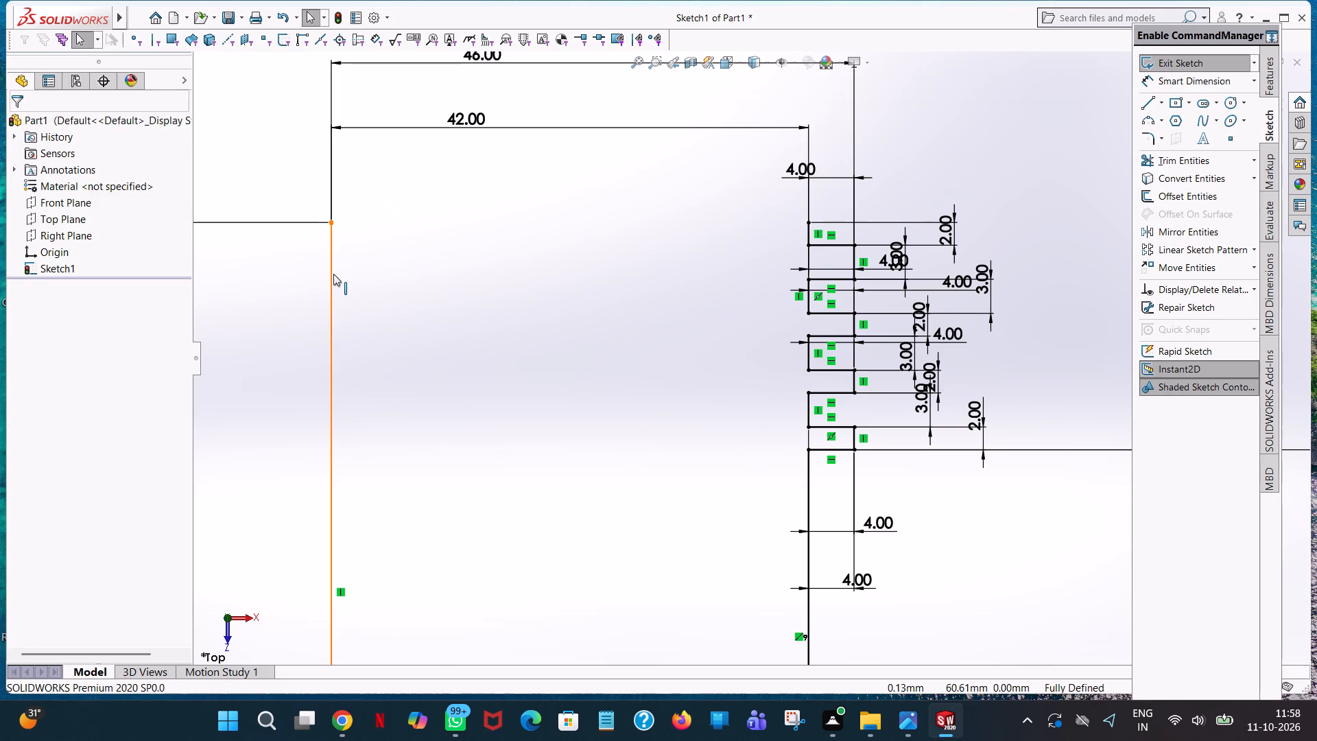
Set the overall height dimension of the long straight side to 68 mm.
click(333, 274)
scroll(355, 504, up, 7)
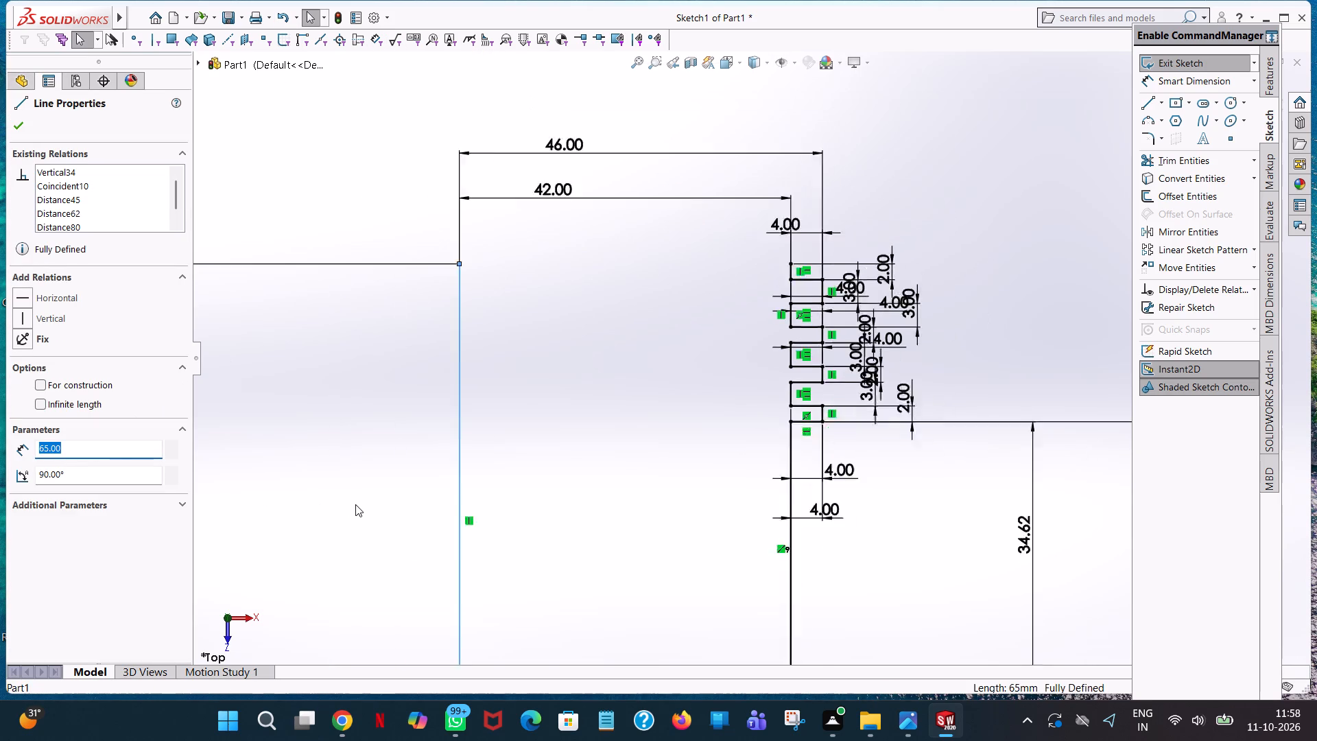
scroll(514, 443, up, 6)
click(391, 534)
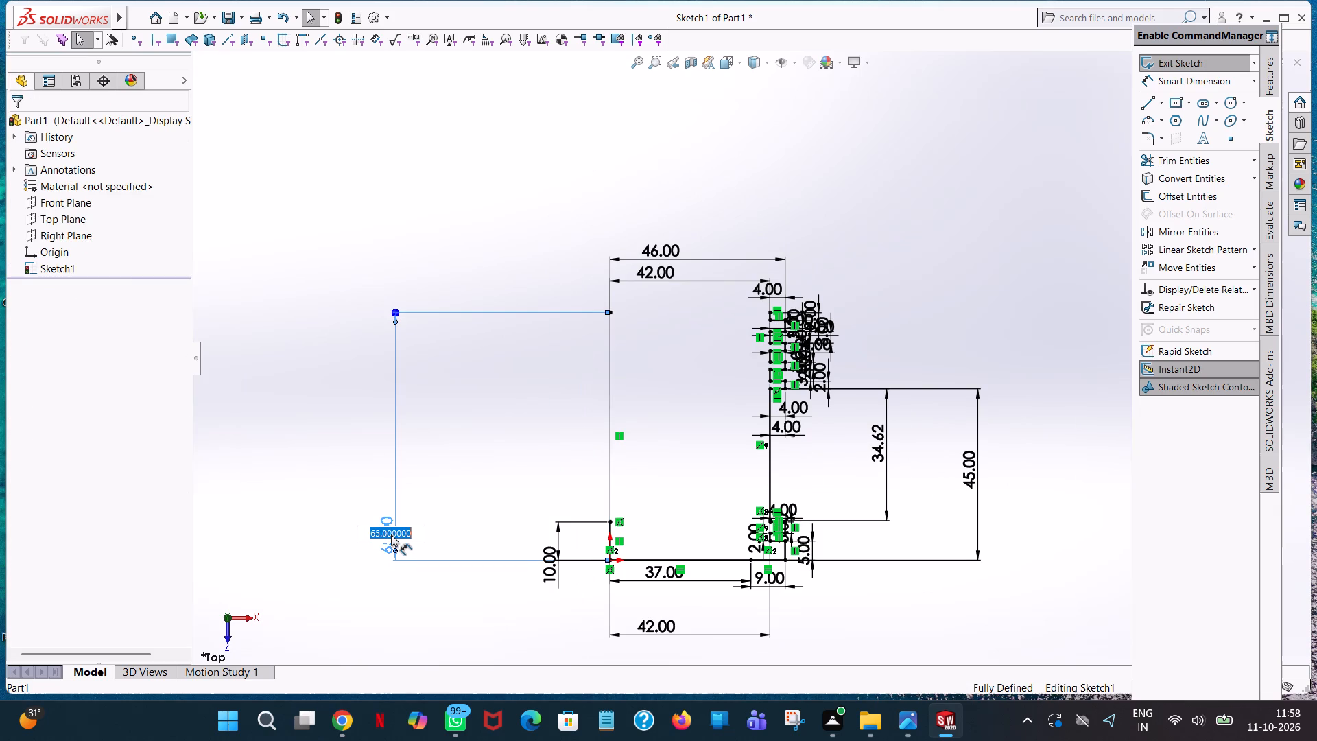
text(68)
key(Return)
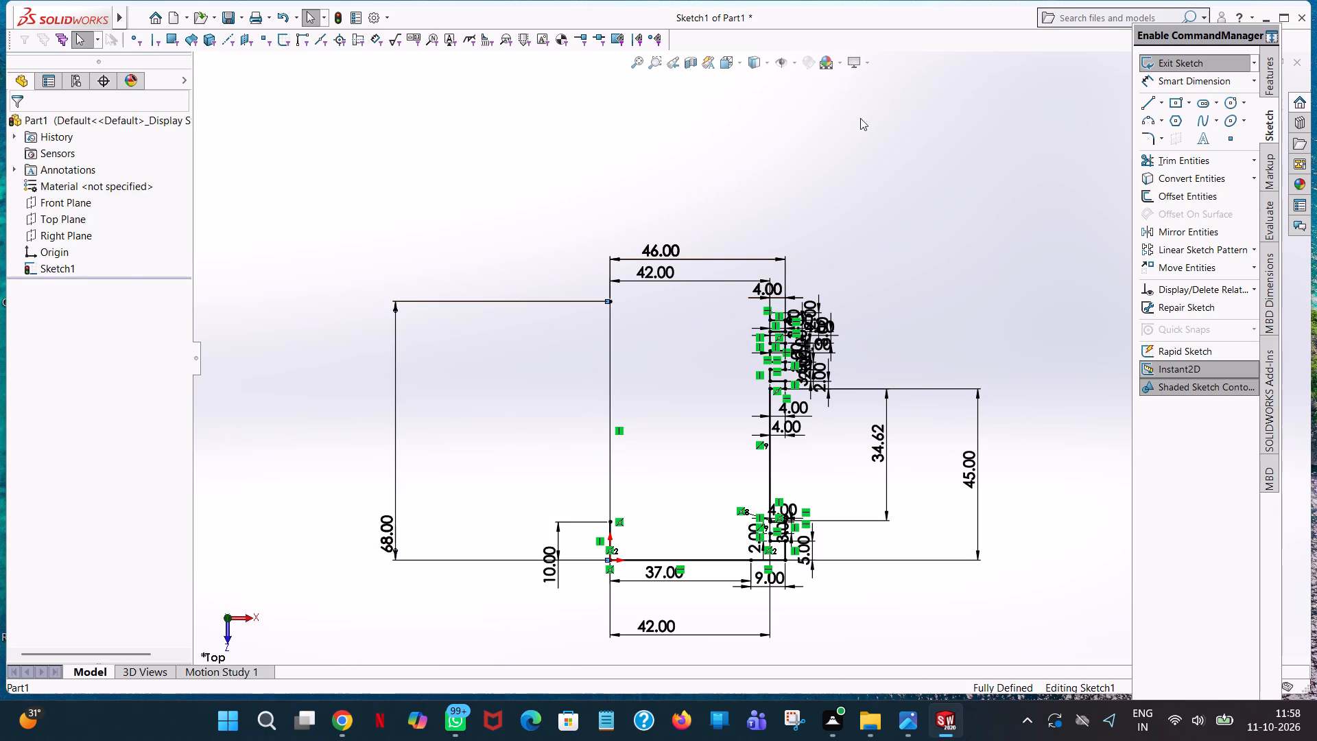
click(840, 131)
Draw a three-point arc with a 189 mm radius from the long straight side's upper endpoint to the toothed side's top endpoint.
scroll(702, 385, down, 4)
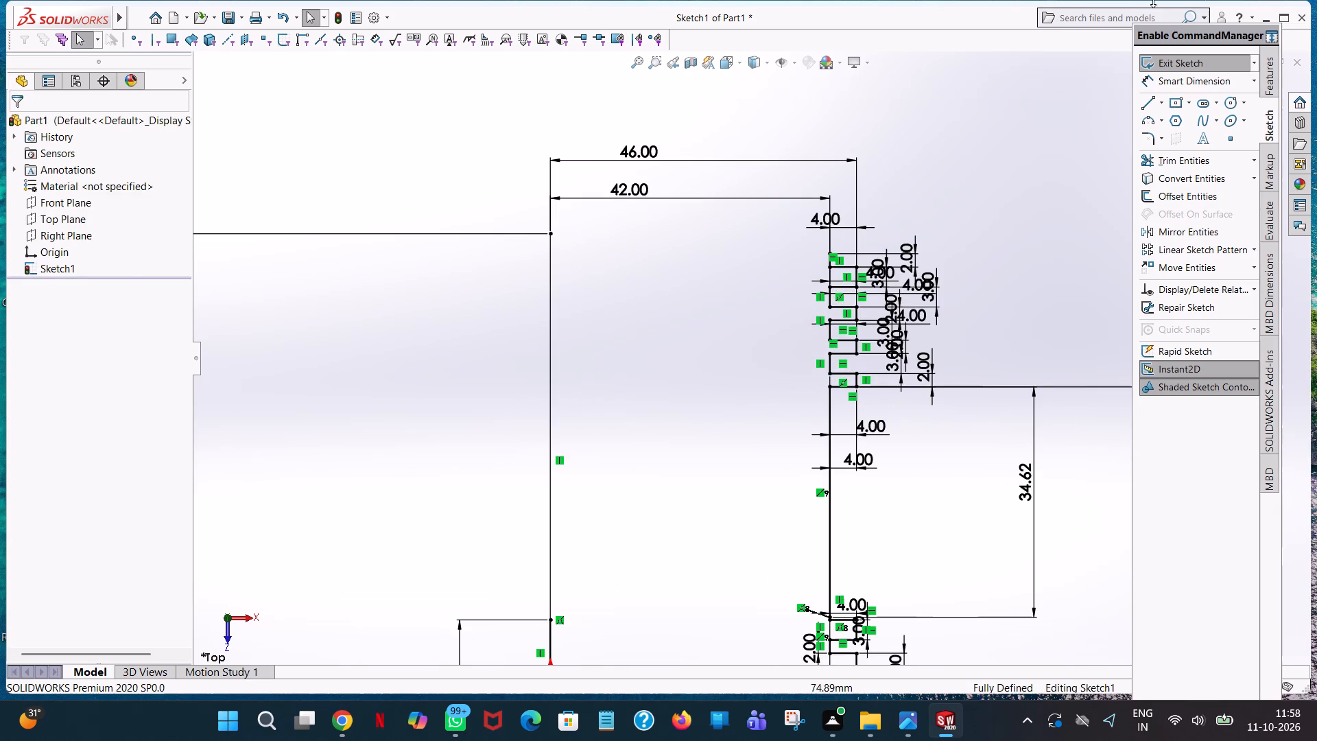
click(1146, 119)
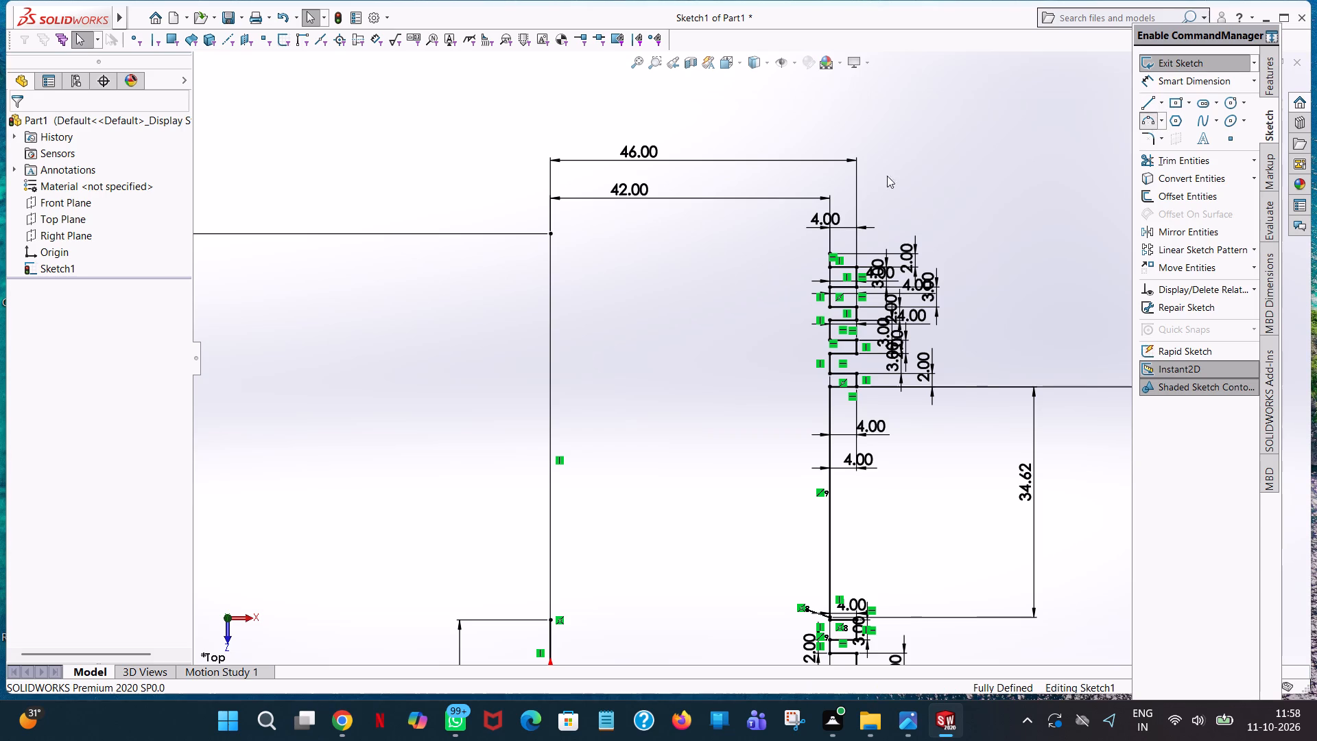
click(552, 233)
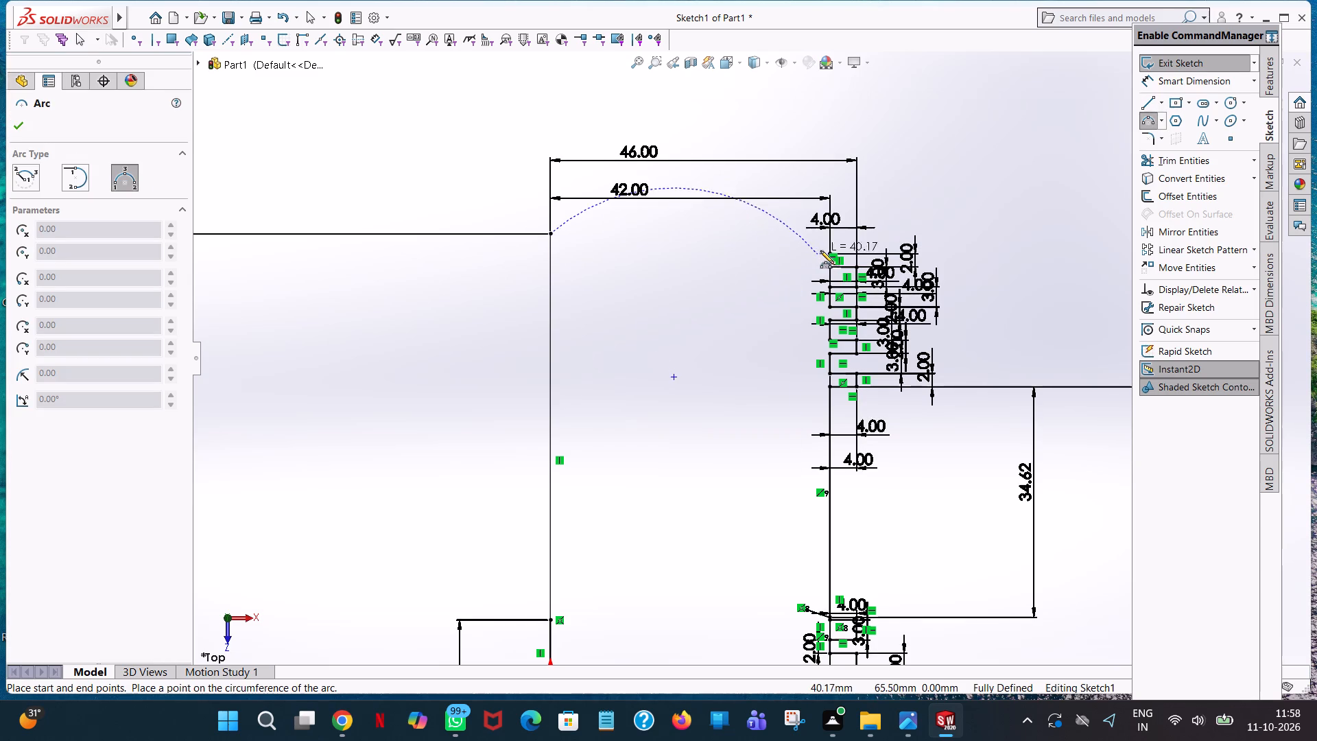
click(829, 252)
click(720, 225)
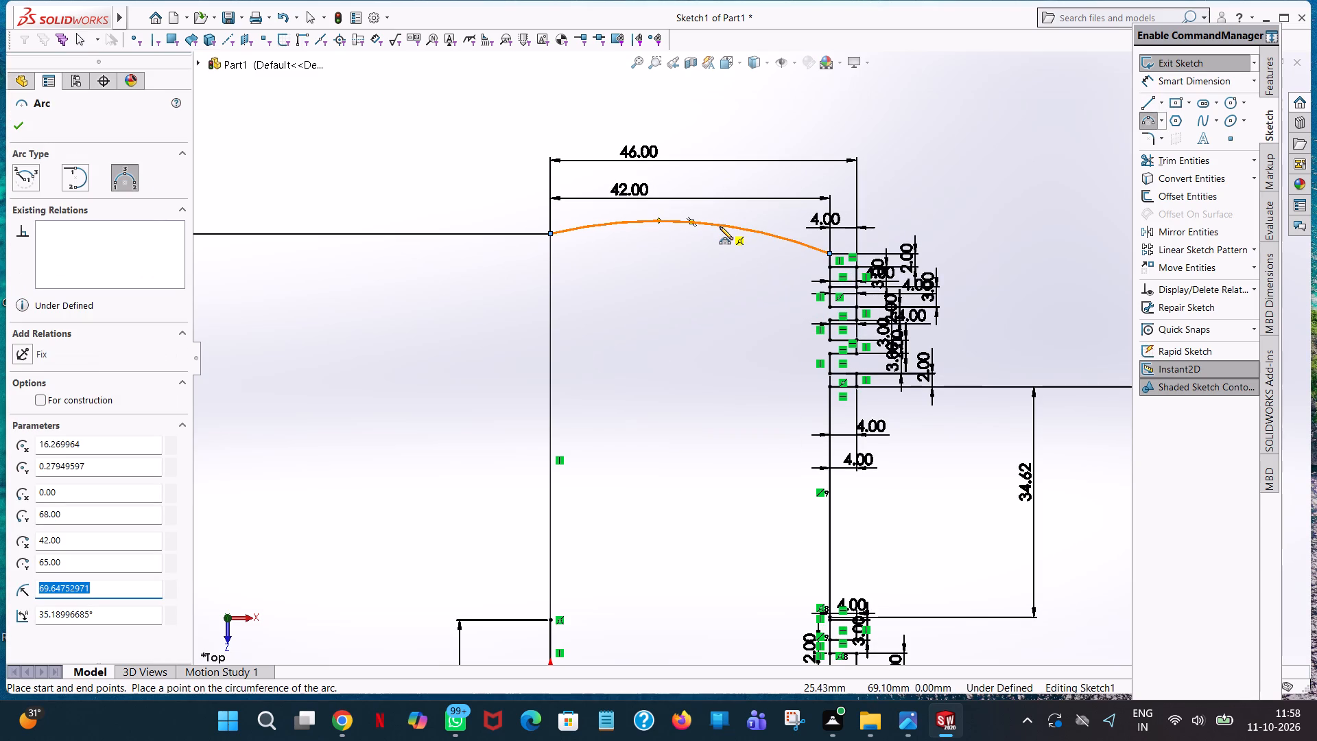
key(1)
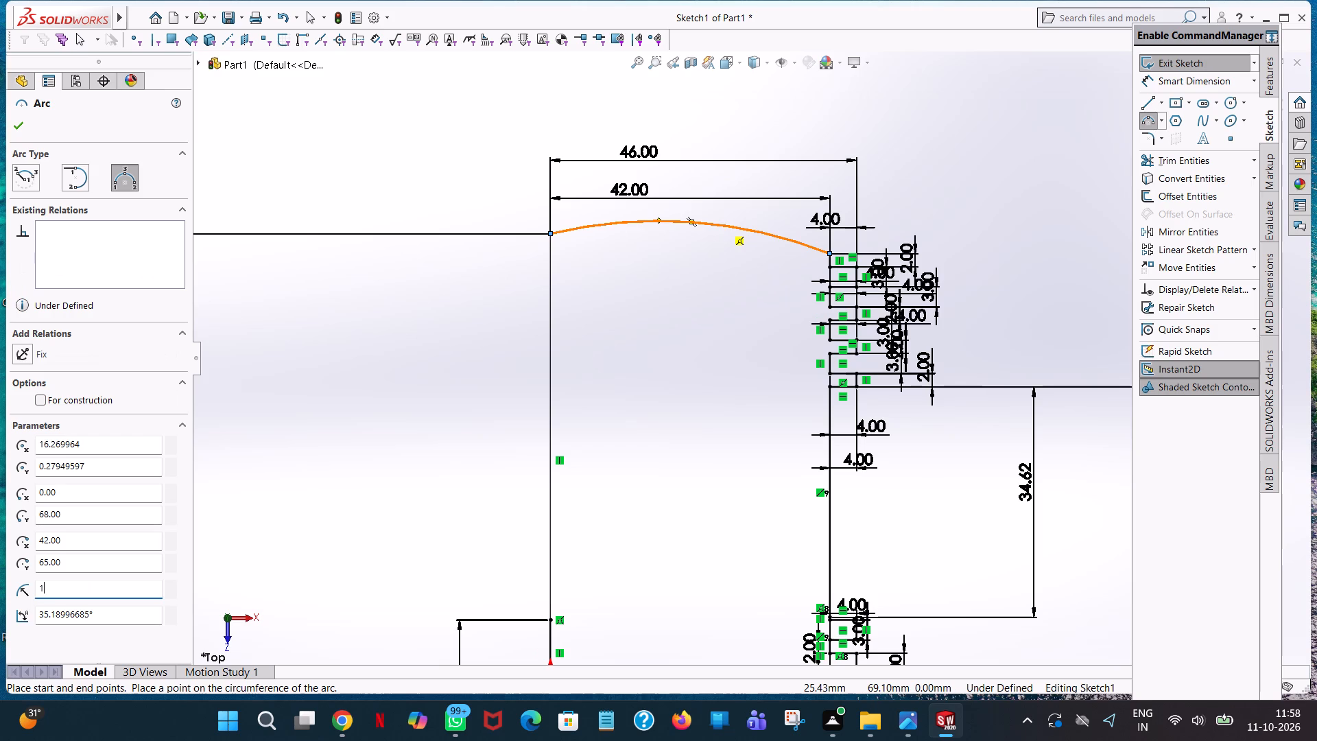
text(89)
key(Return)
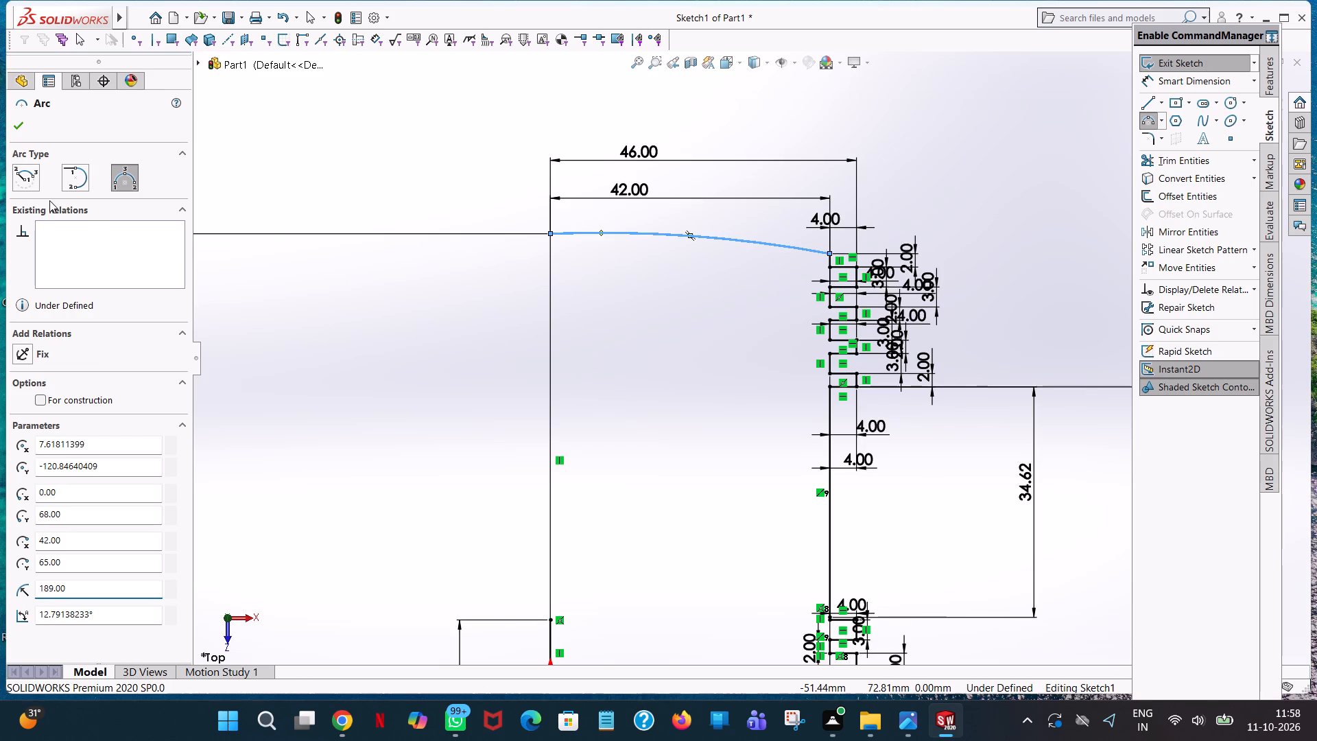
click(19, 130)
click(951, 204)
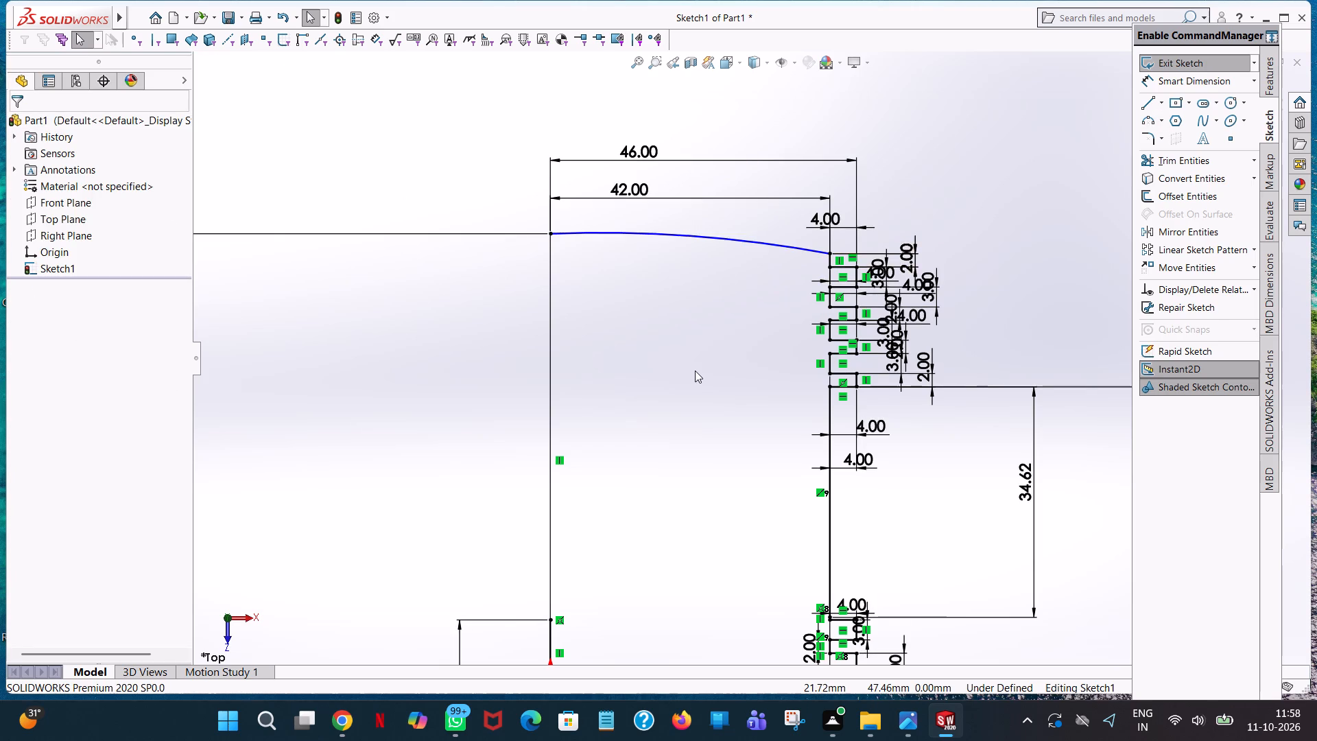
Dimension the radius of the top arc at 189 mm, placing the dimension above the profile.
scroll(695, 370, up, 6)
scroll(703, 373, down, 3)
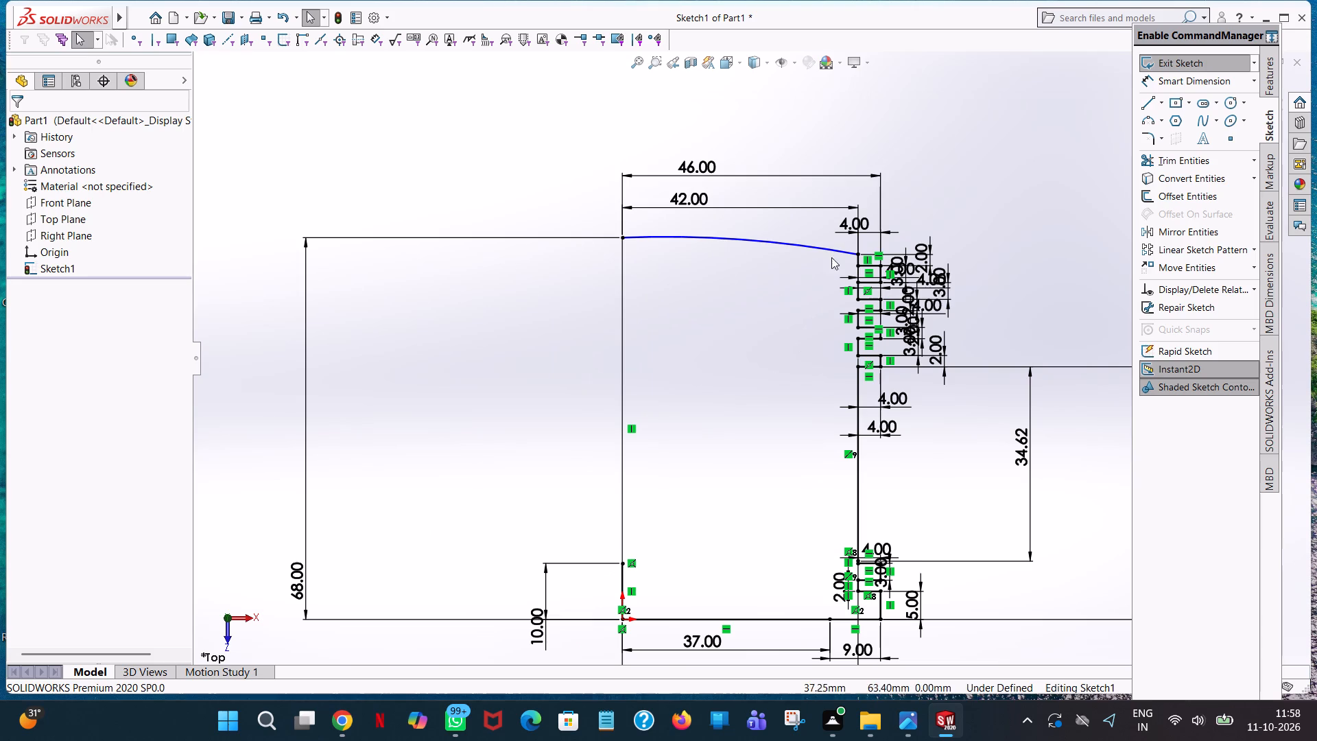
click(1205, 77)
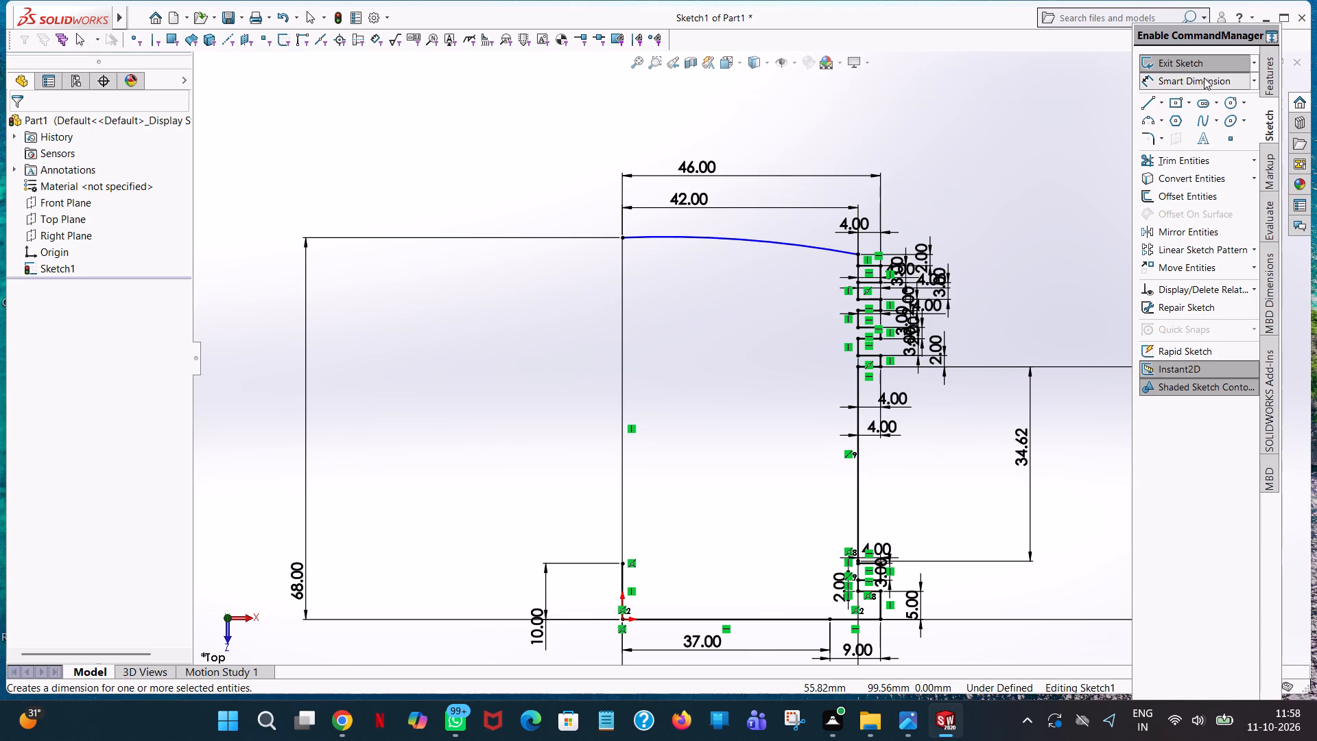
click(785, 243)
click(814, 142)
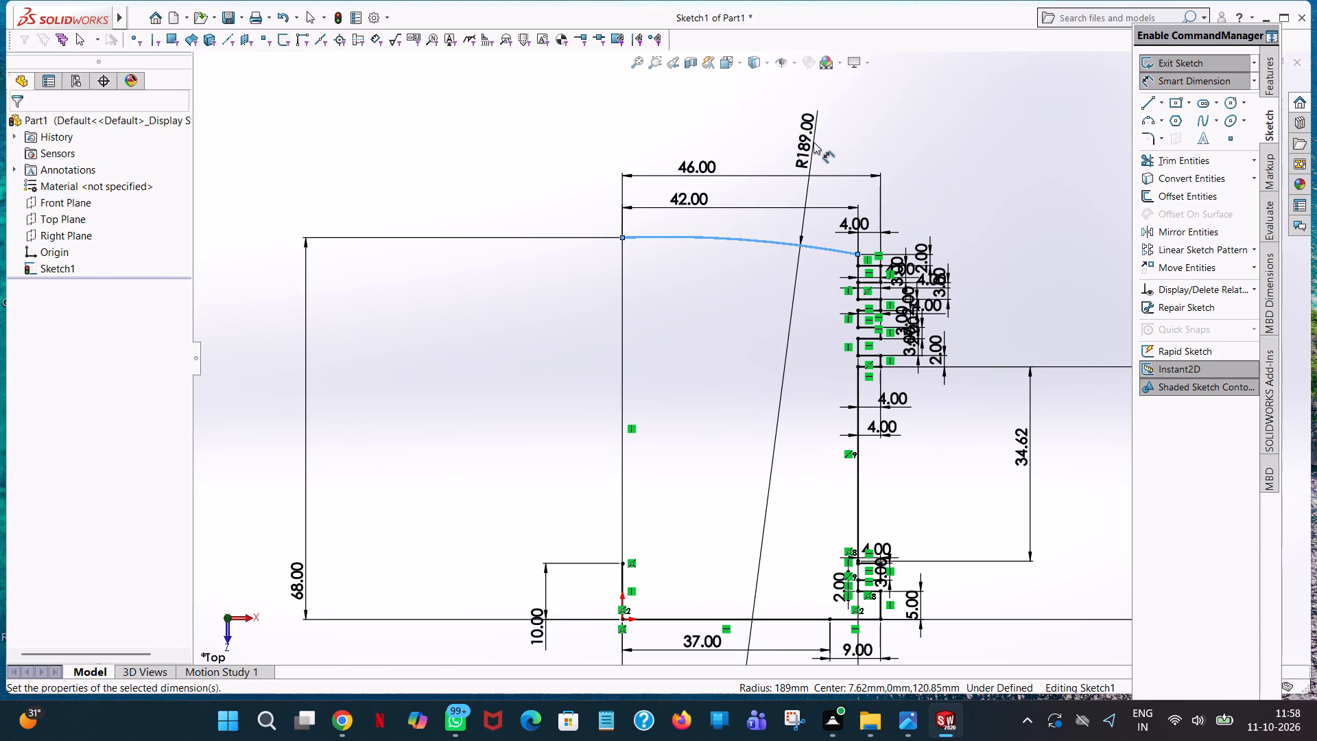
click(759, 116)
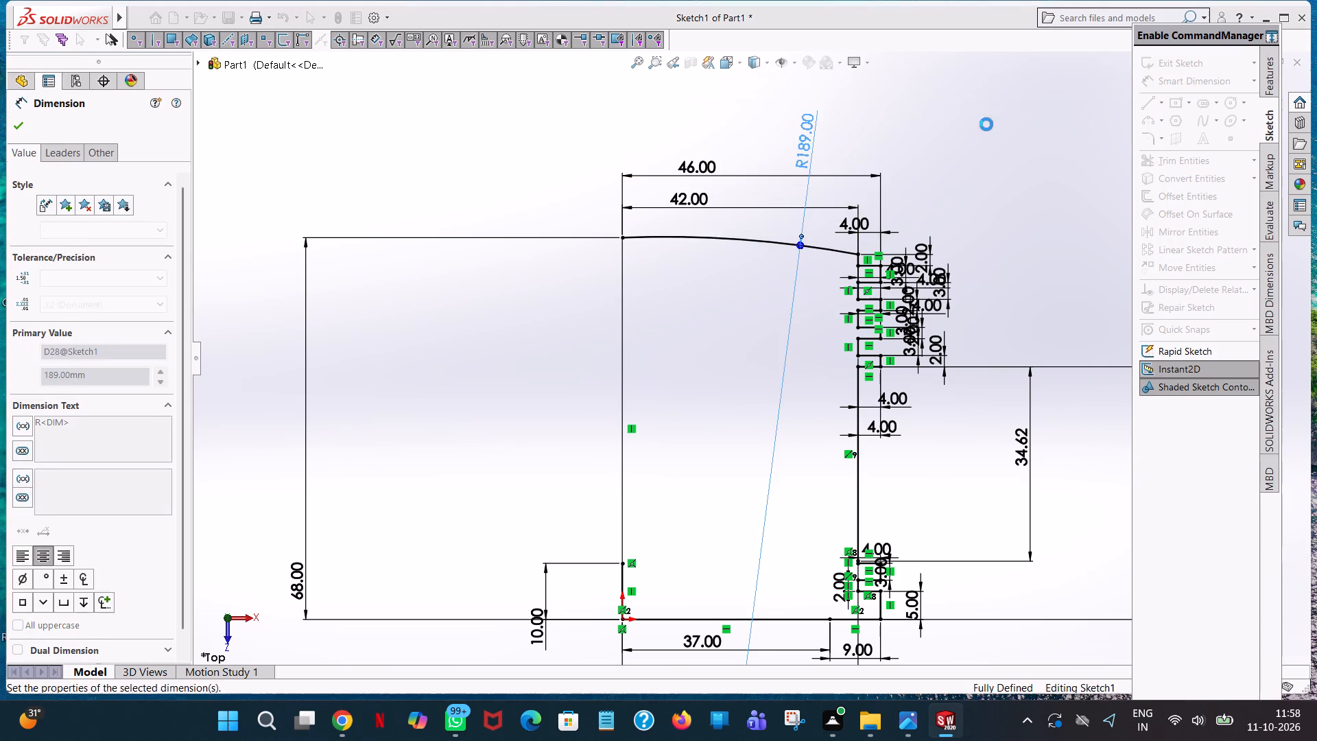
click(987, 126)
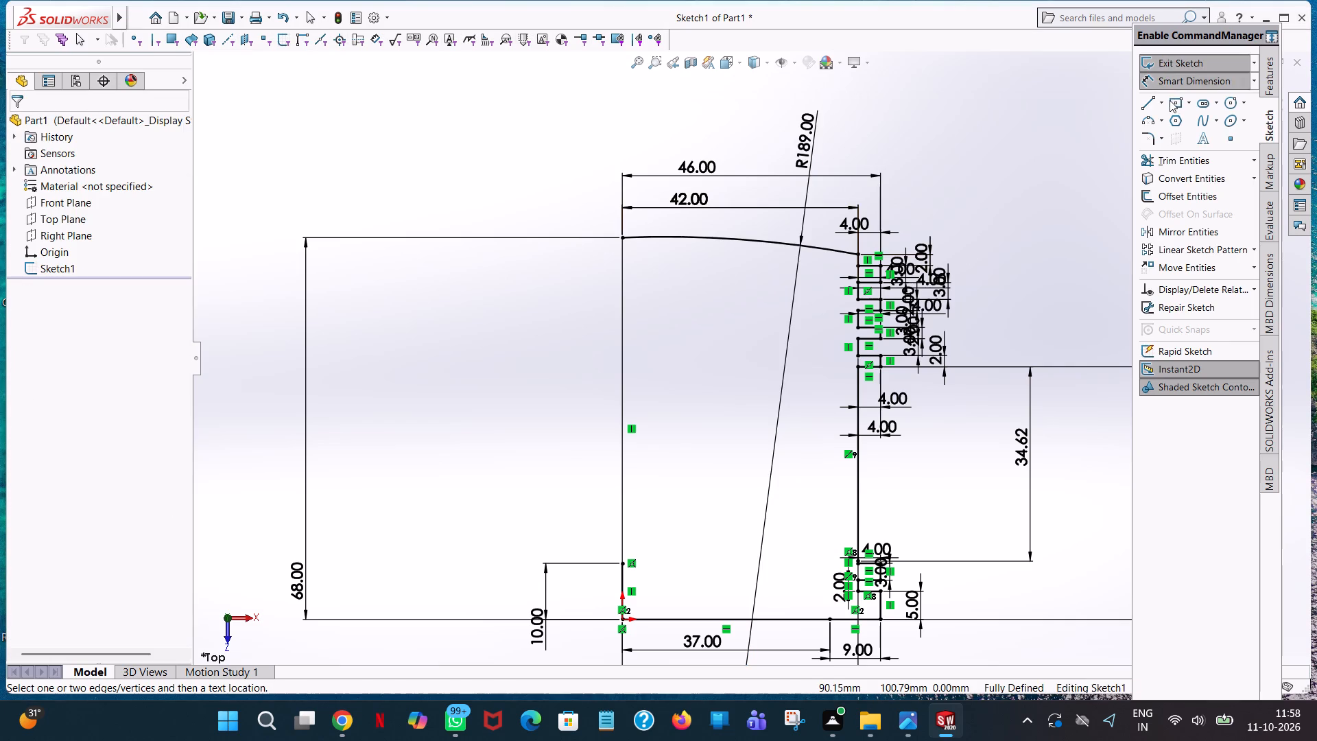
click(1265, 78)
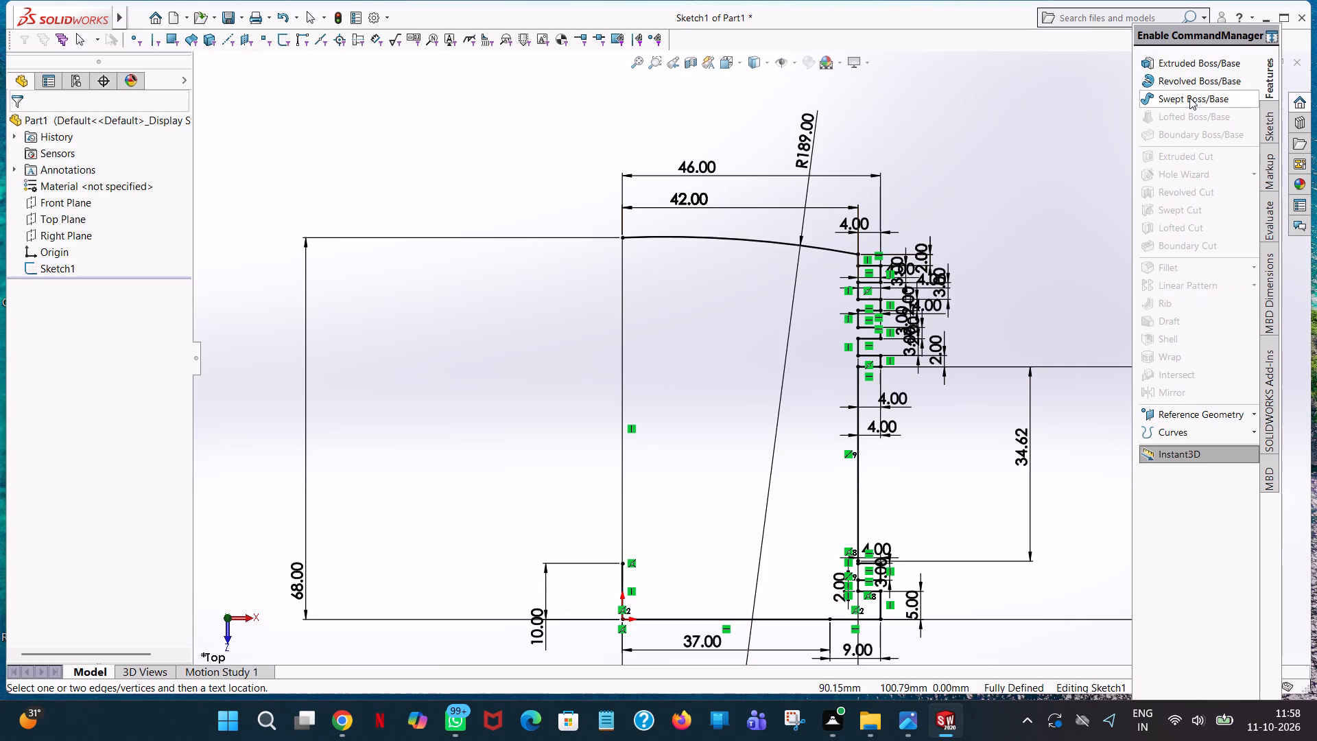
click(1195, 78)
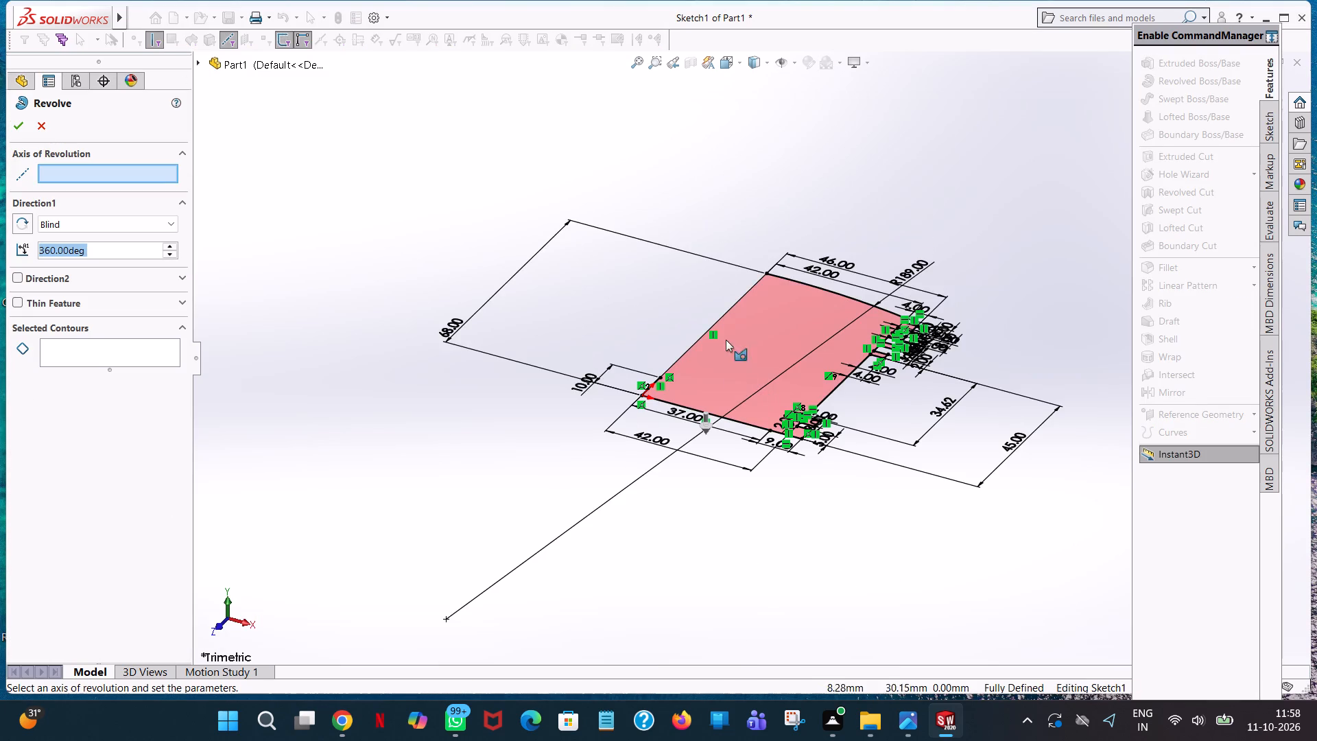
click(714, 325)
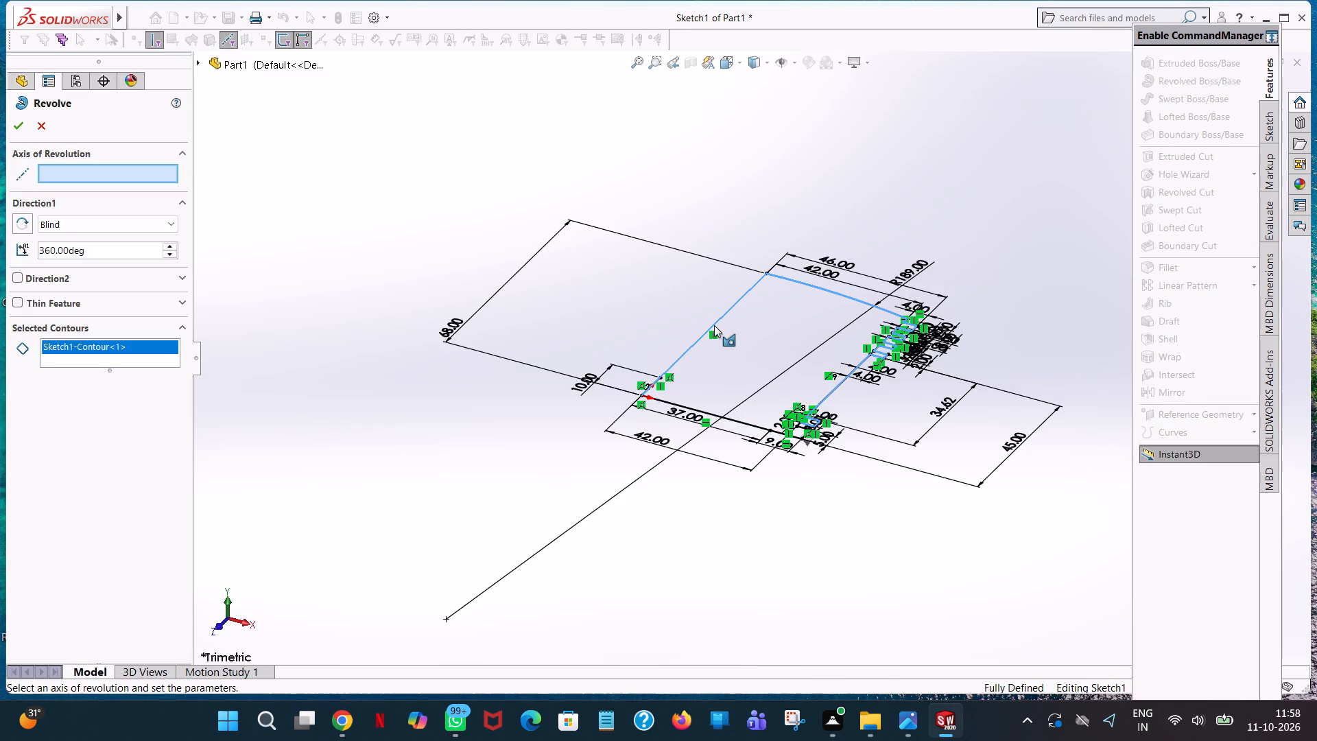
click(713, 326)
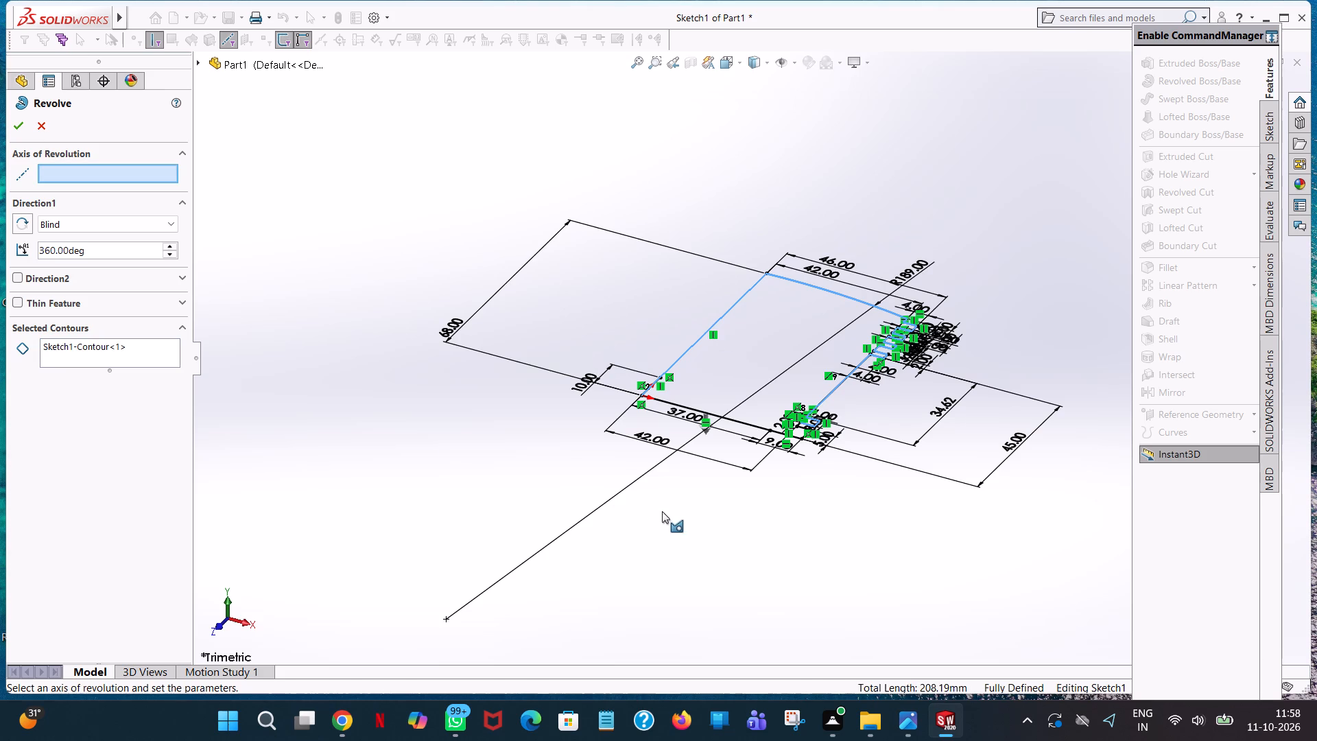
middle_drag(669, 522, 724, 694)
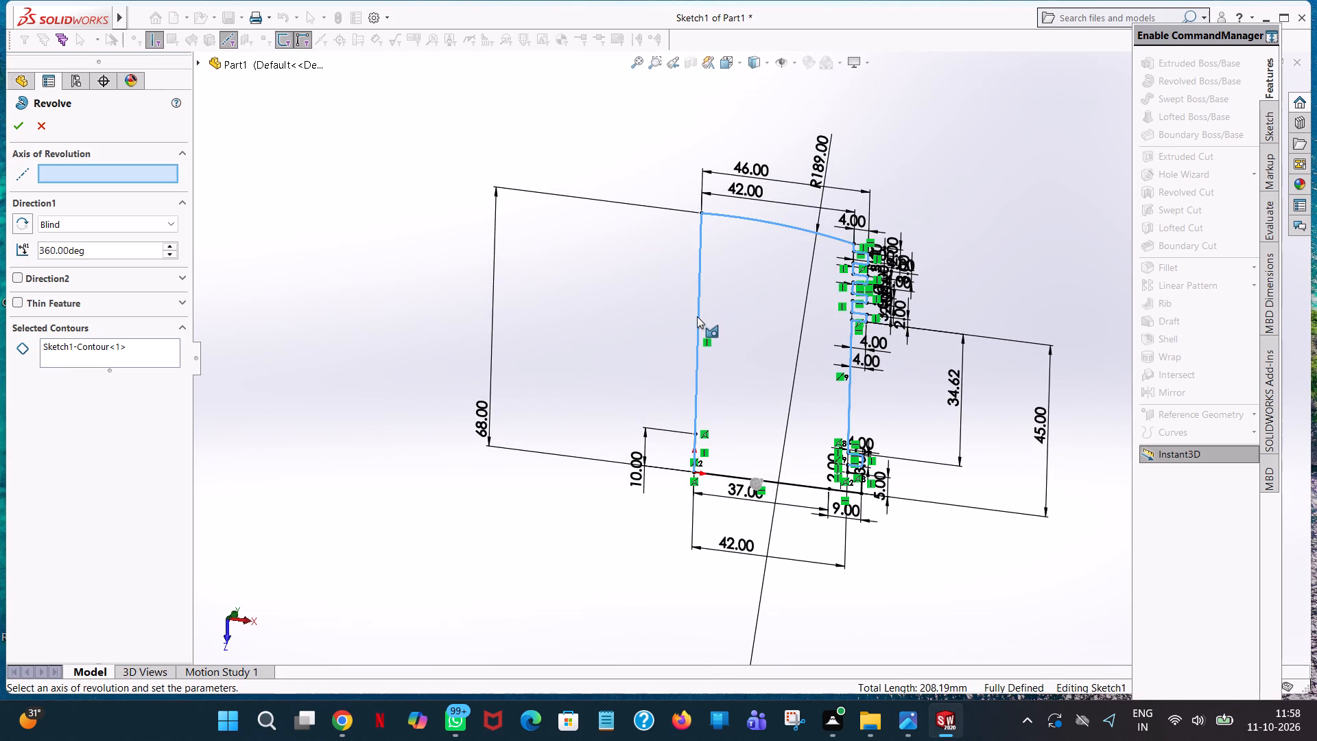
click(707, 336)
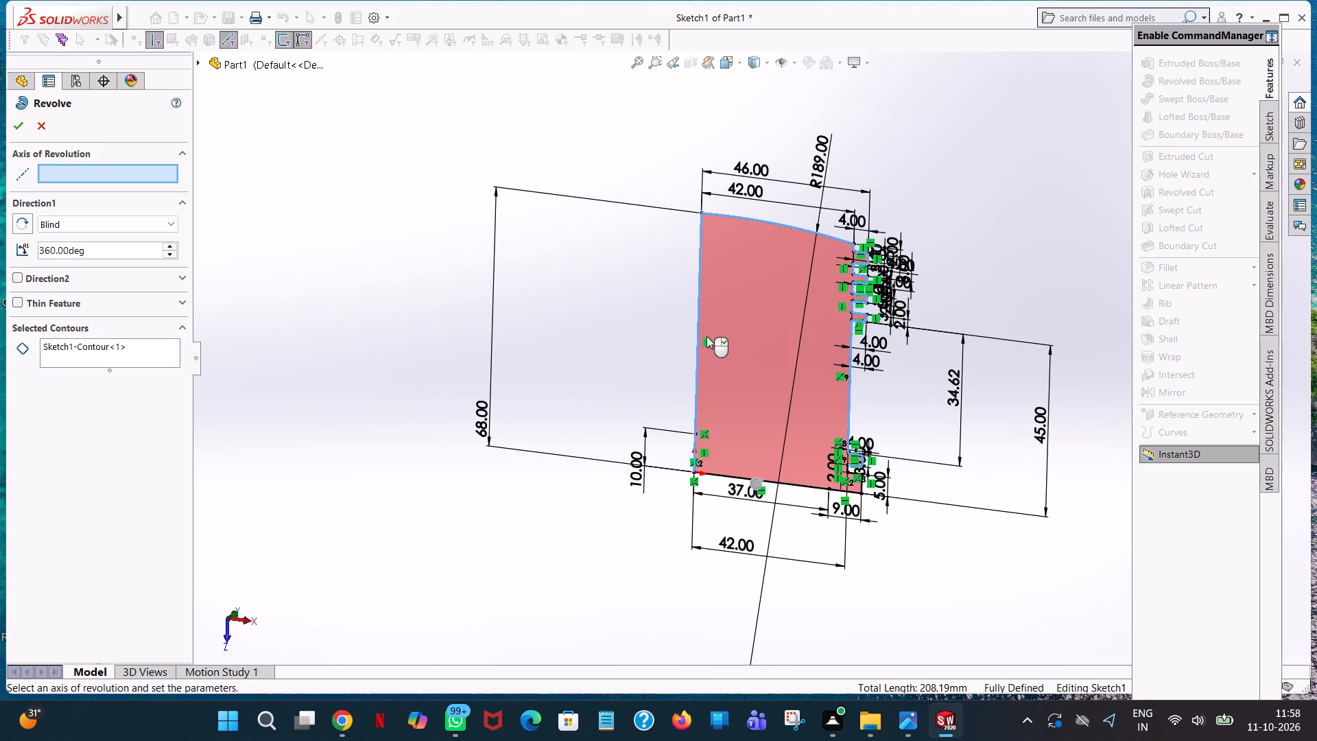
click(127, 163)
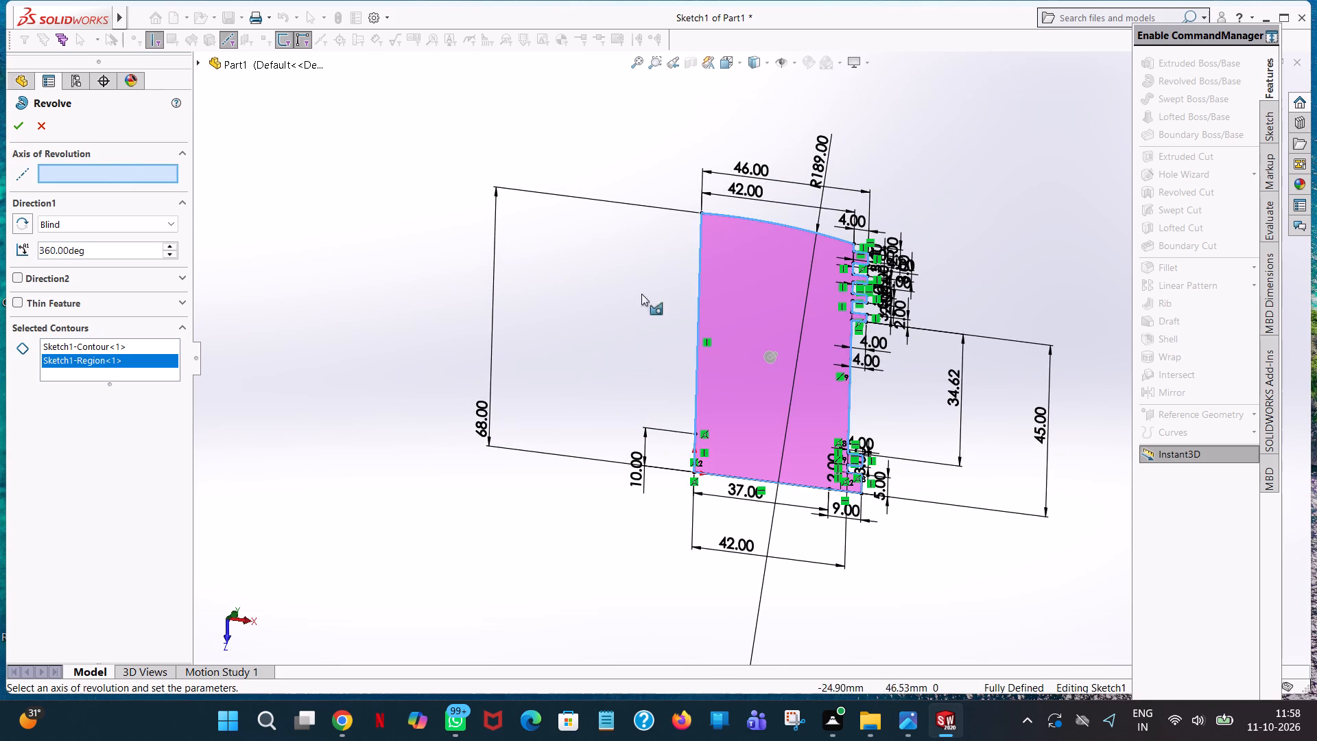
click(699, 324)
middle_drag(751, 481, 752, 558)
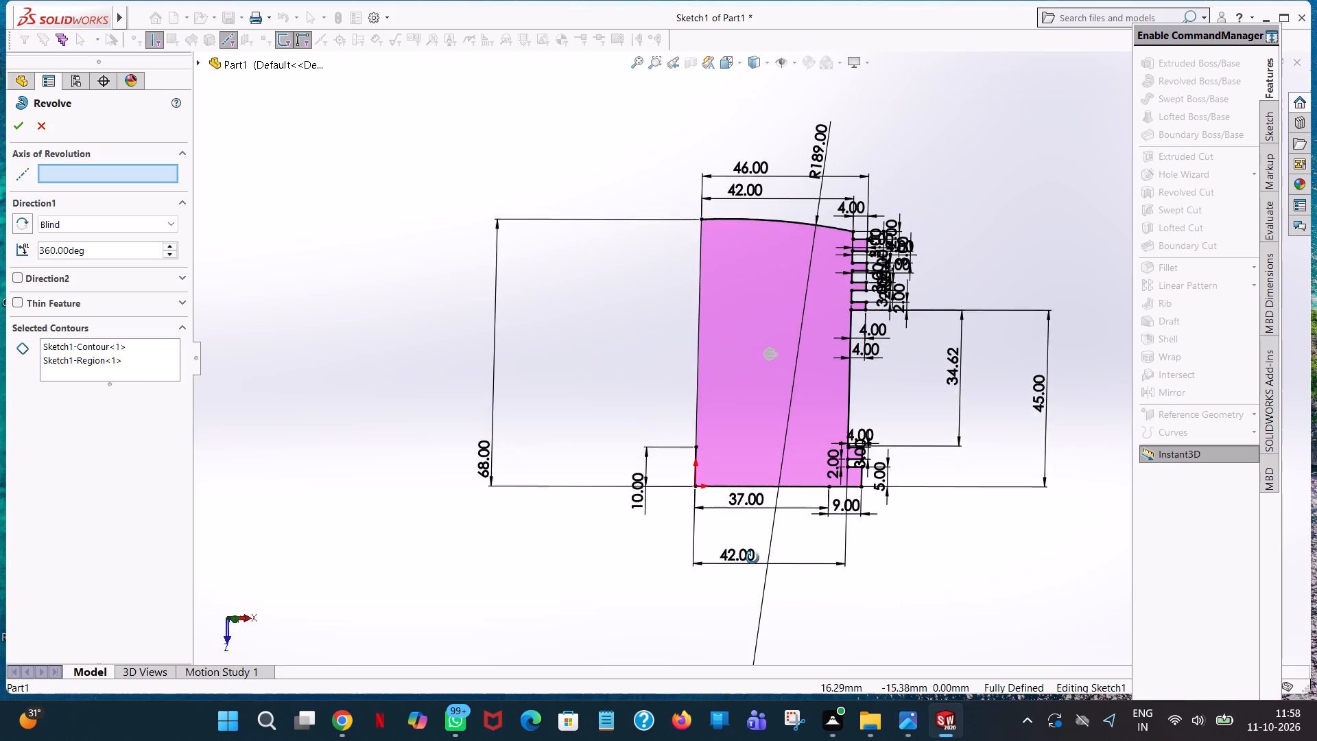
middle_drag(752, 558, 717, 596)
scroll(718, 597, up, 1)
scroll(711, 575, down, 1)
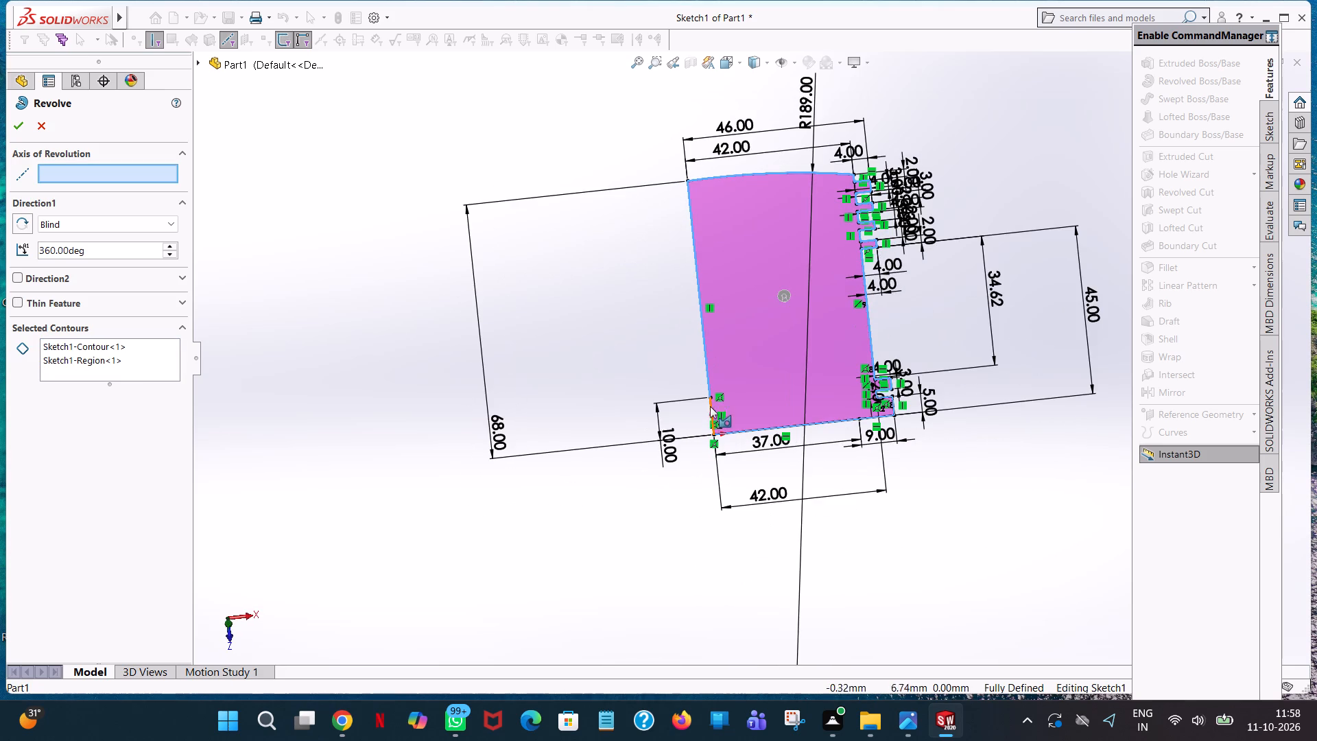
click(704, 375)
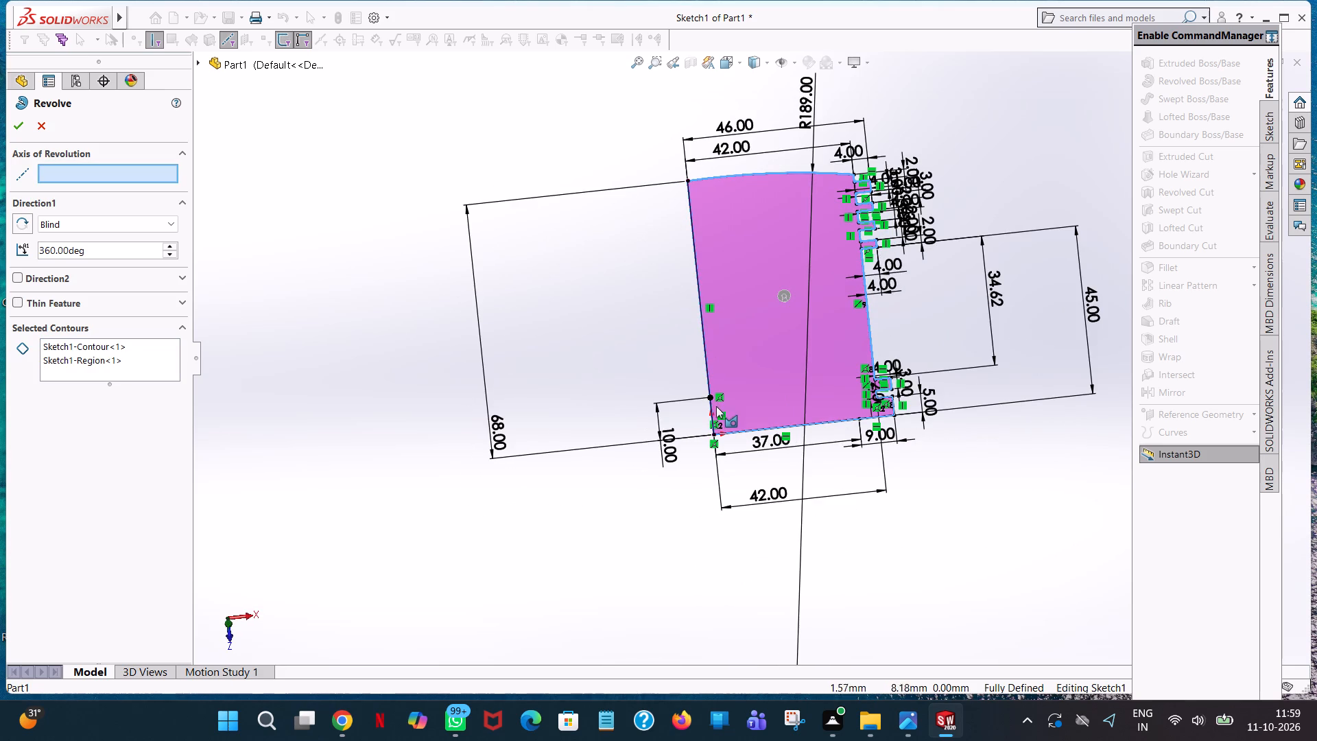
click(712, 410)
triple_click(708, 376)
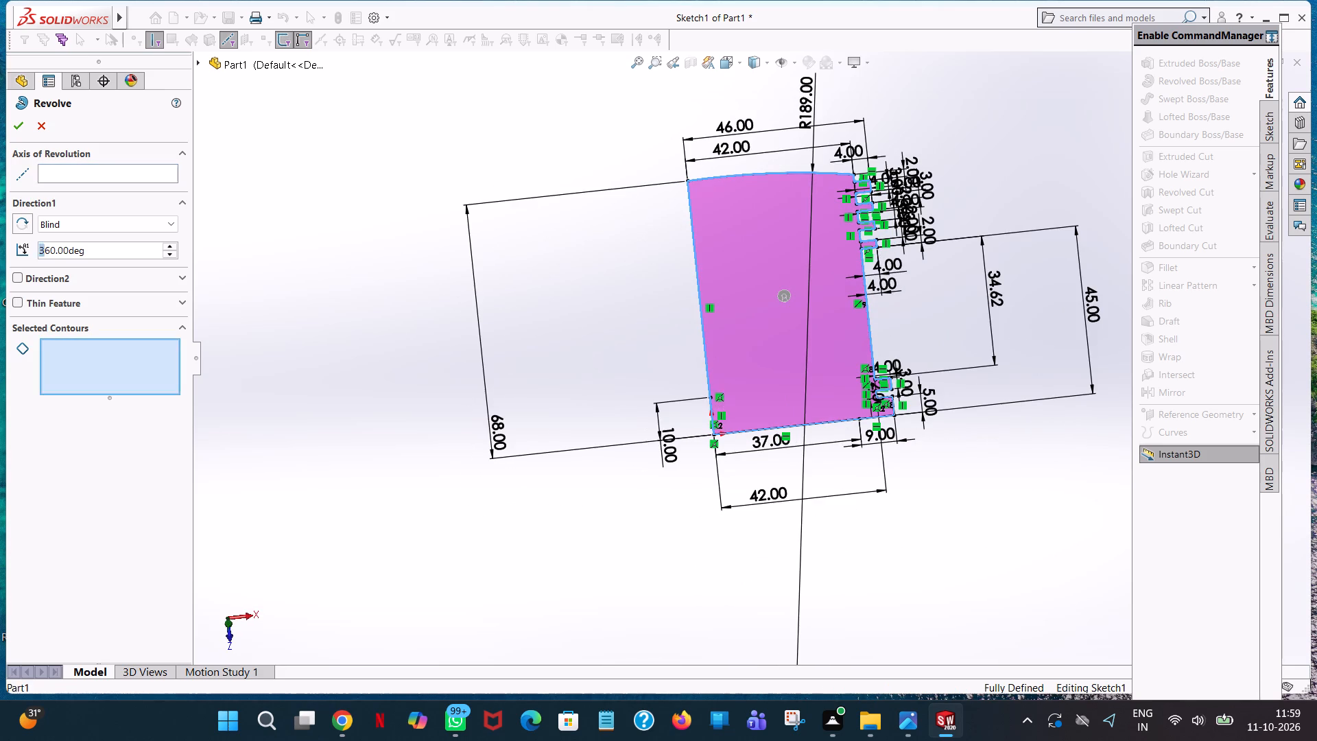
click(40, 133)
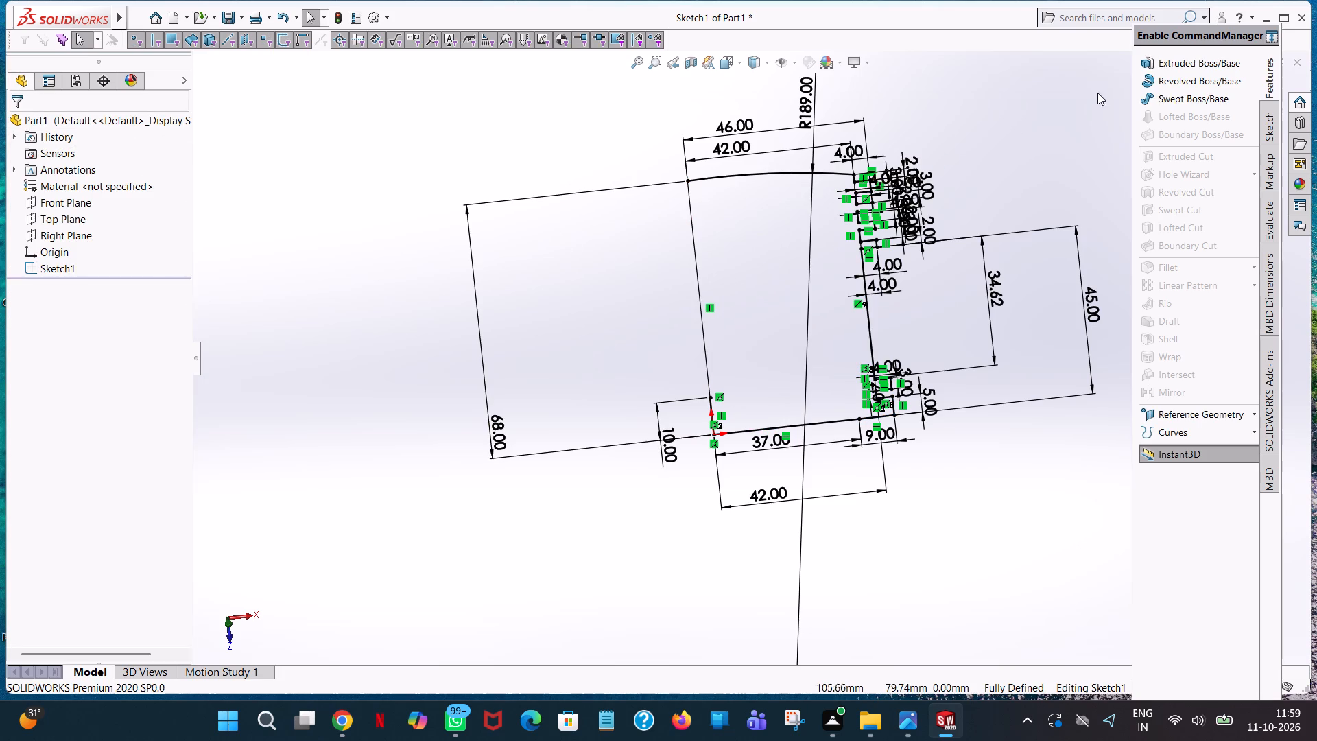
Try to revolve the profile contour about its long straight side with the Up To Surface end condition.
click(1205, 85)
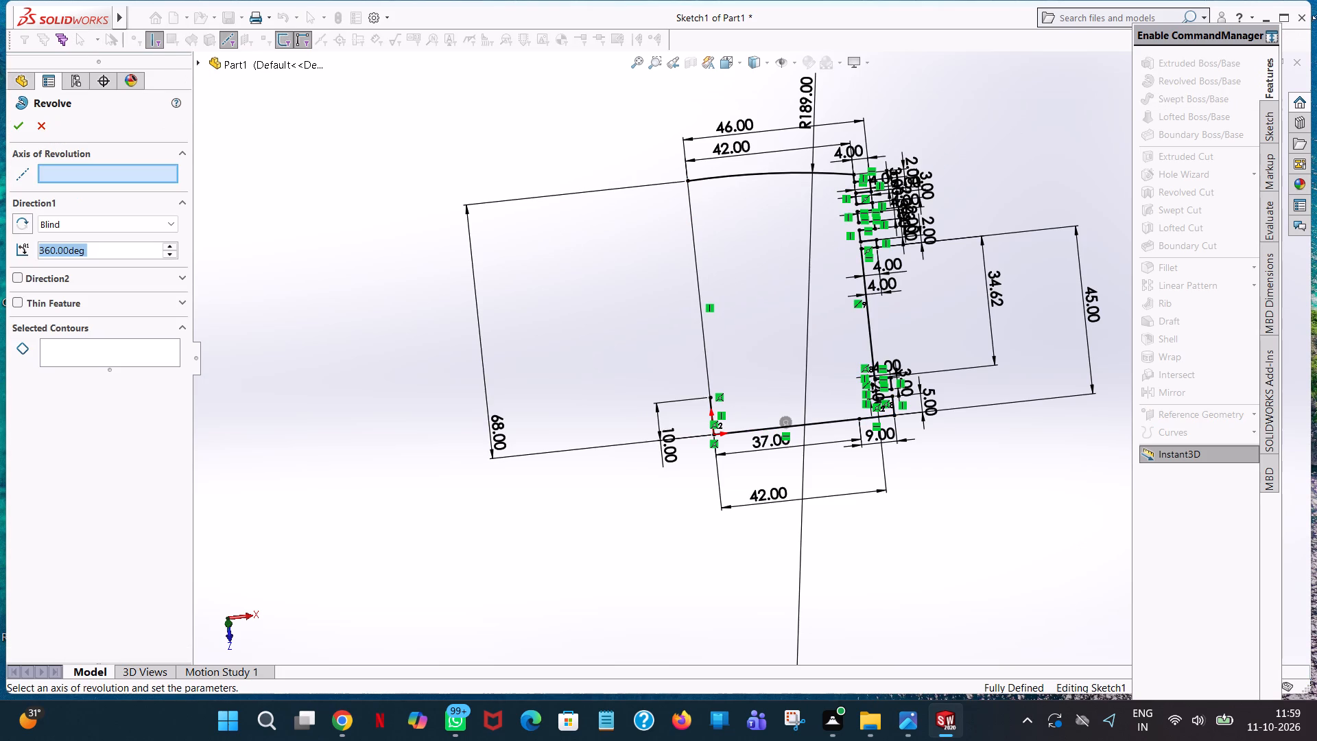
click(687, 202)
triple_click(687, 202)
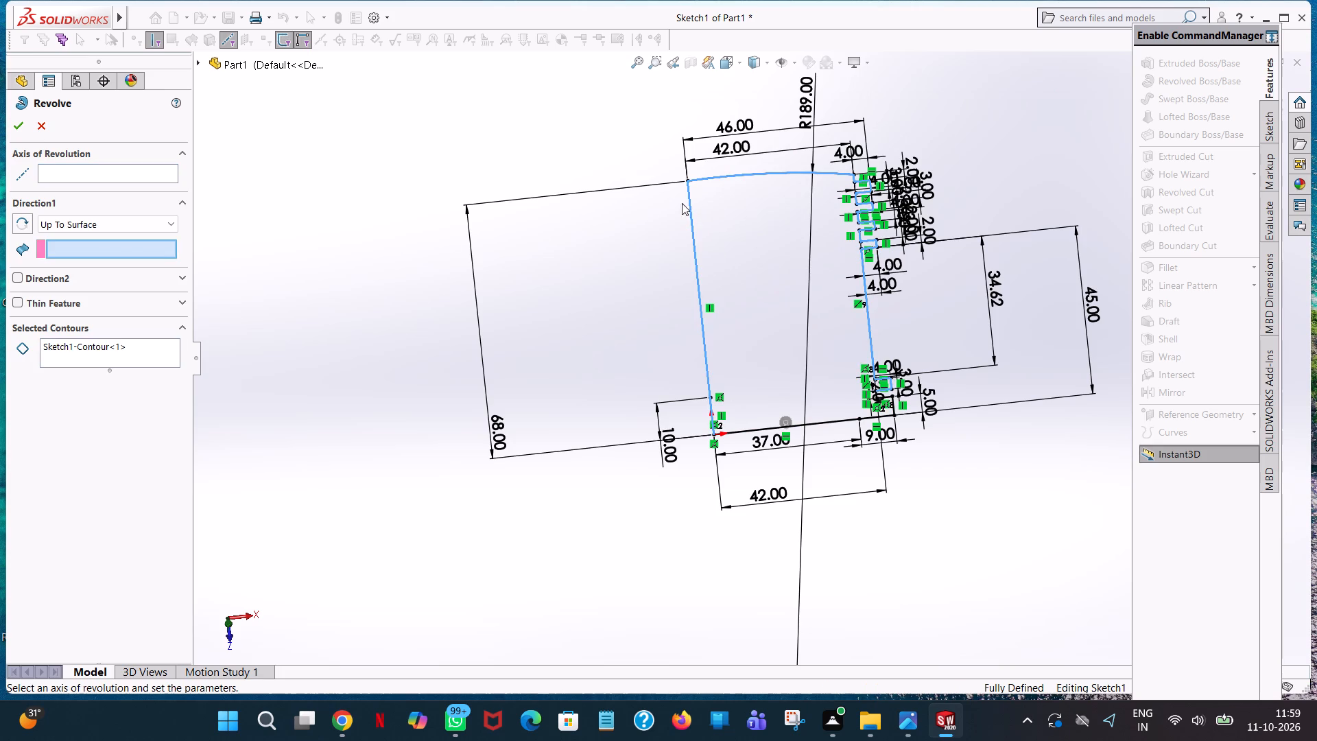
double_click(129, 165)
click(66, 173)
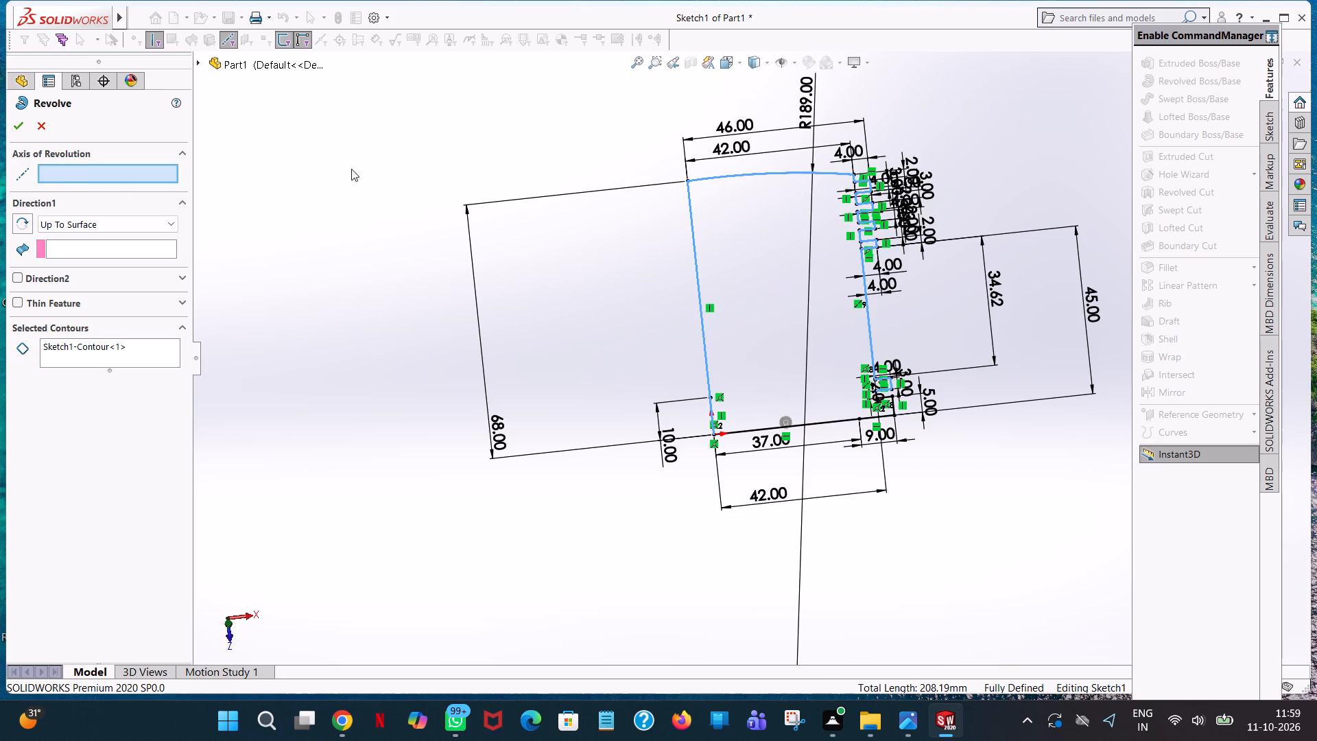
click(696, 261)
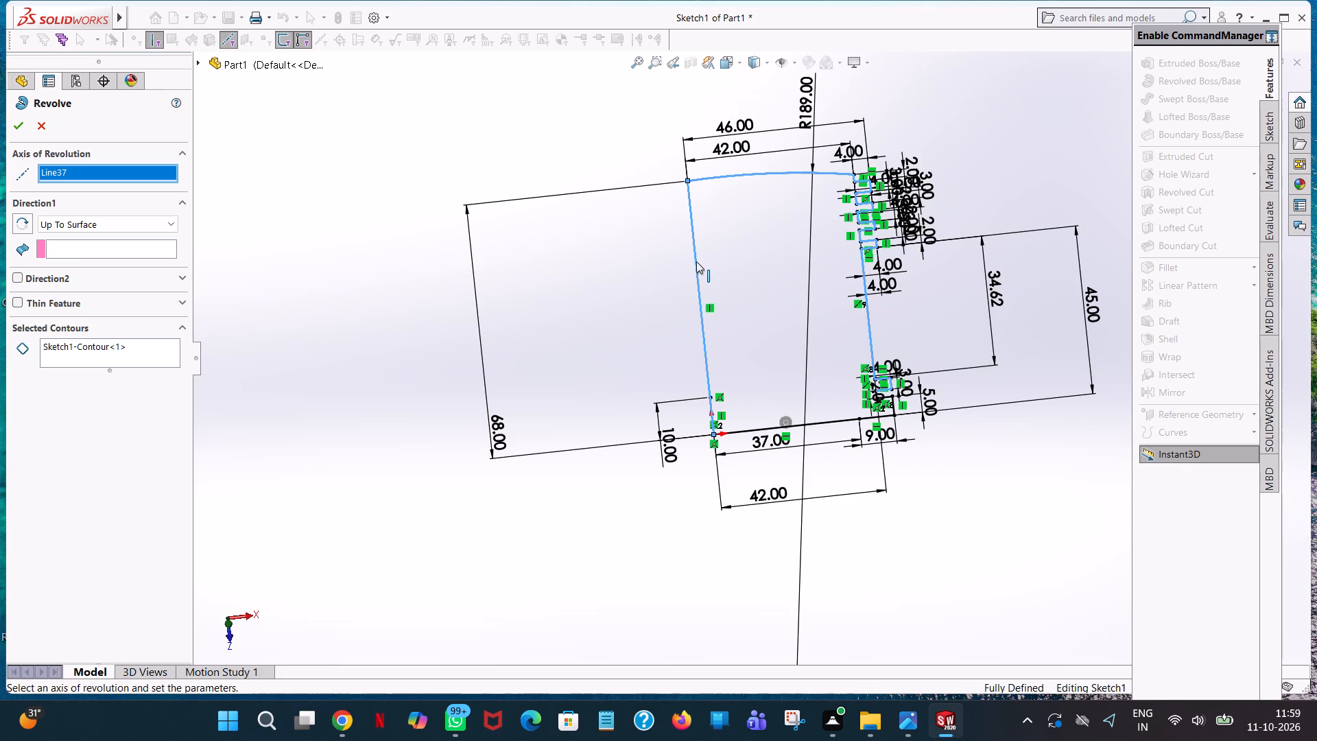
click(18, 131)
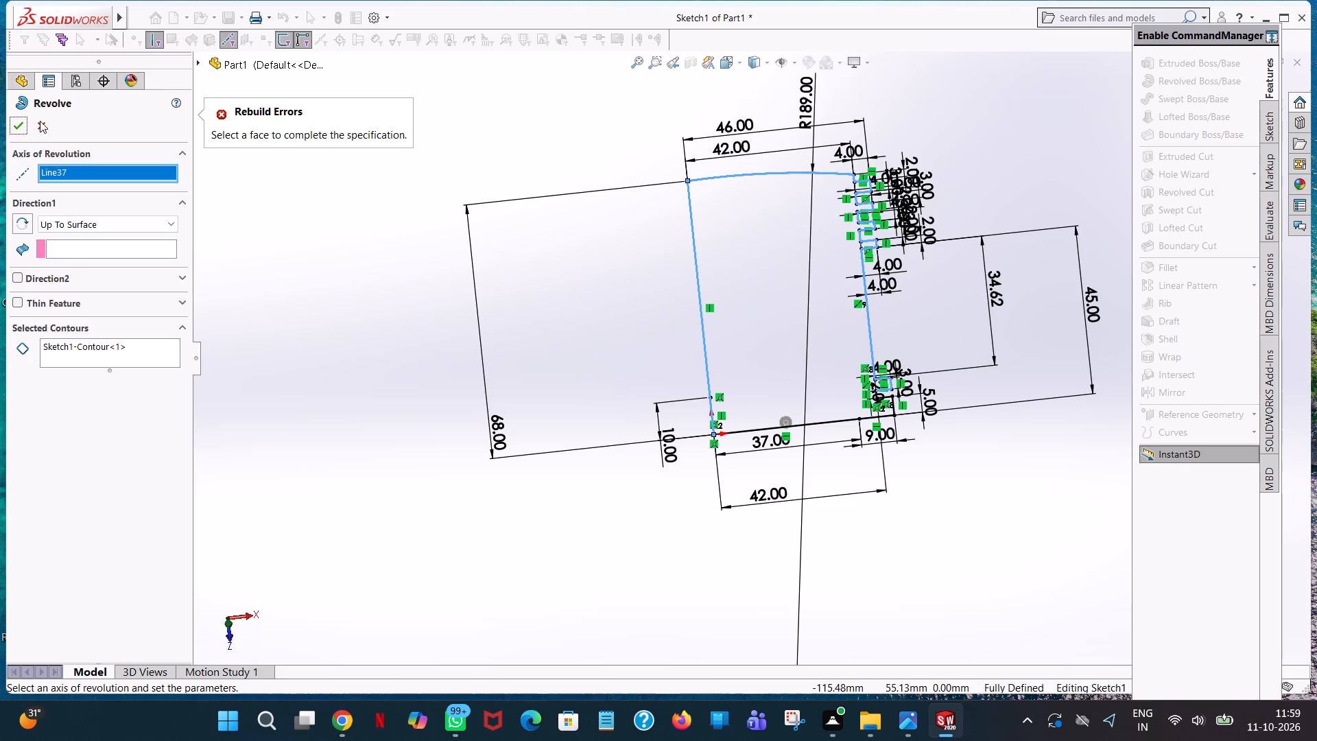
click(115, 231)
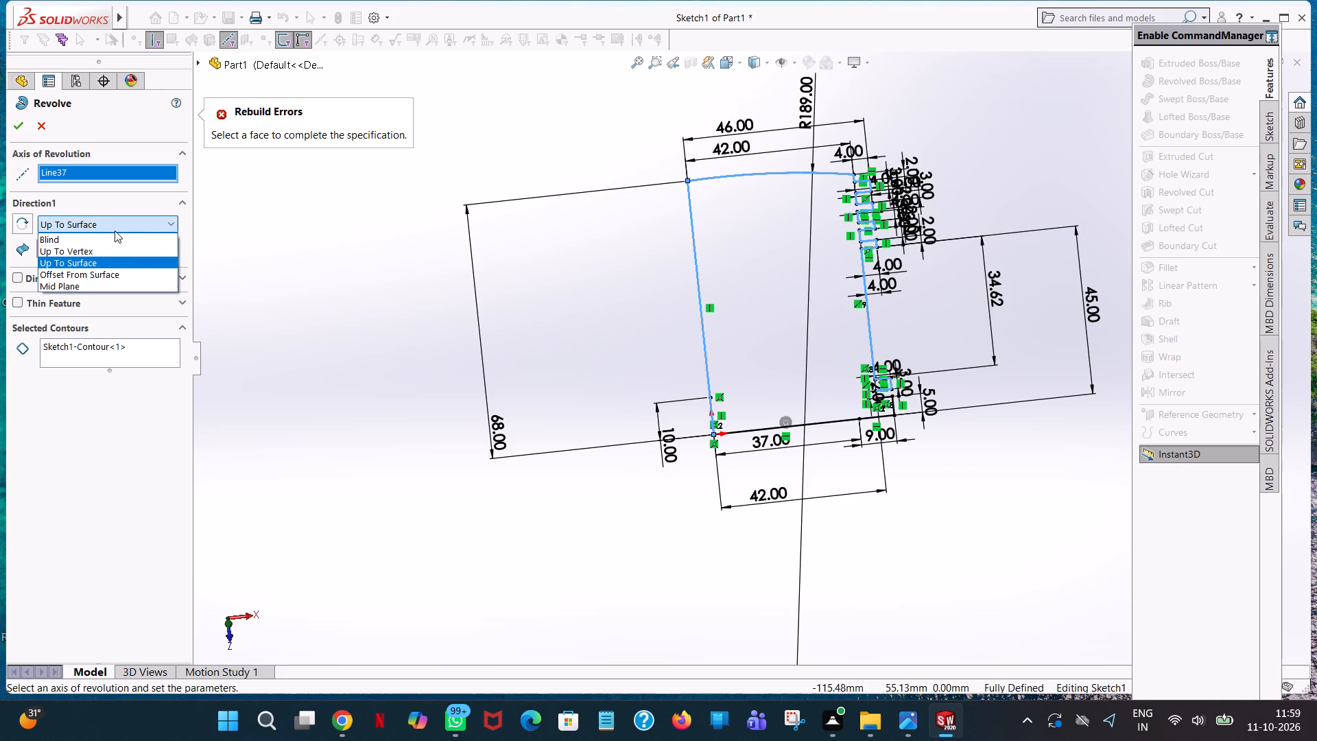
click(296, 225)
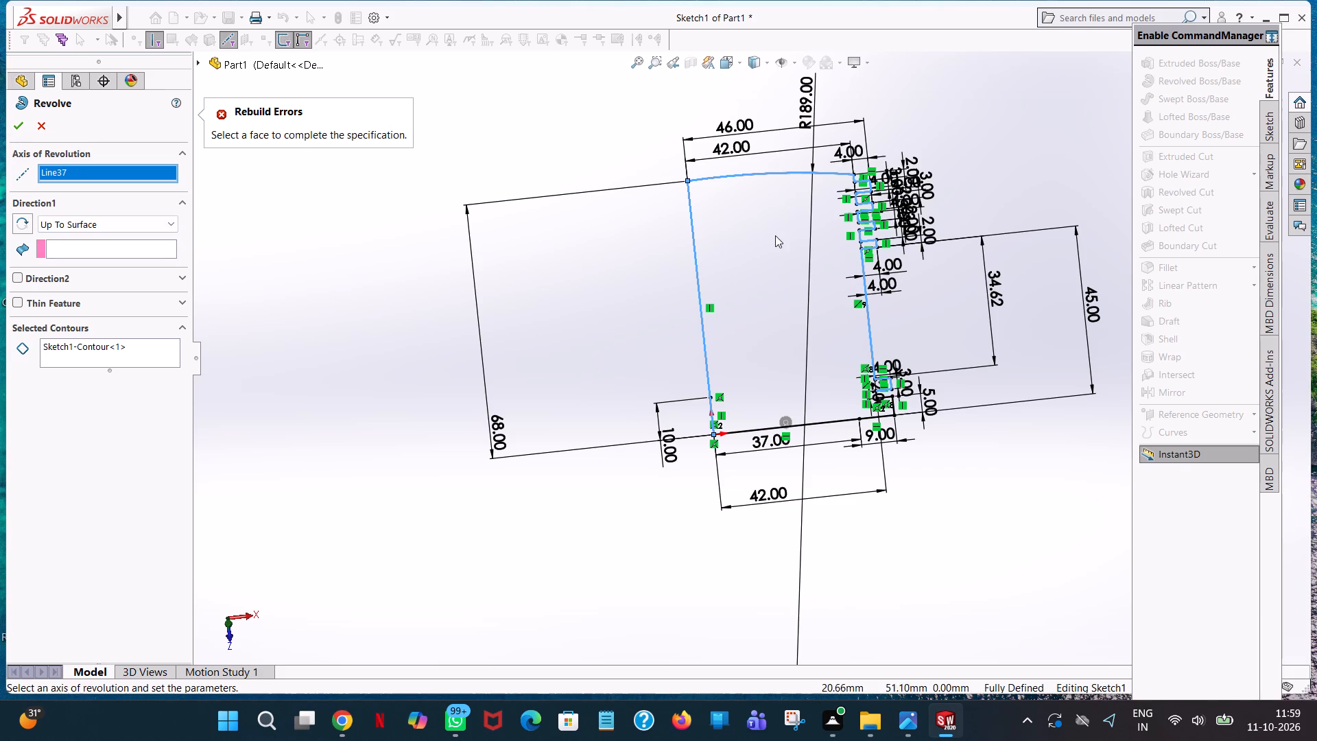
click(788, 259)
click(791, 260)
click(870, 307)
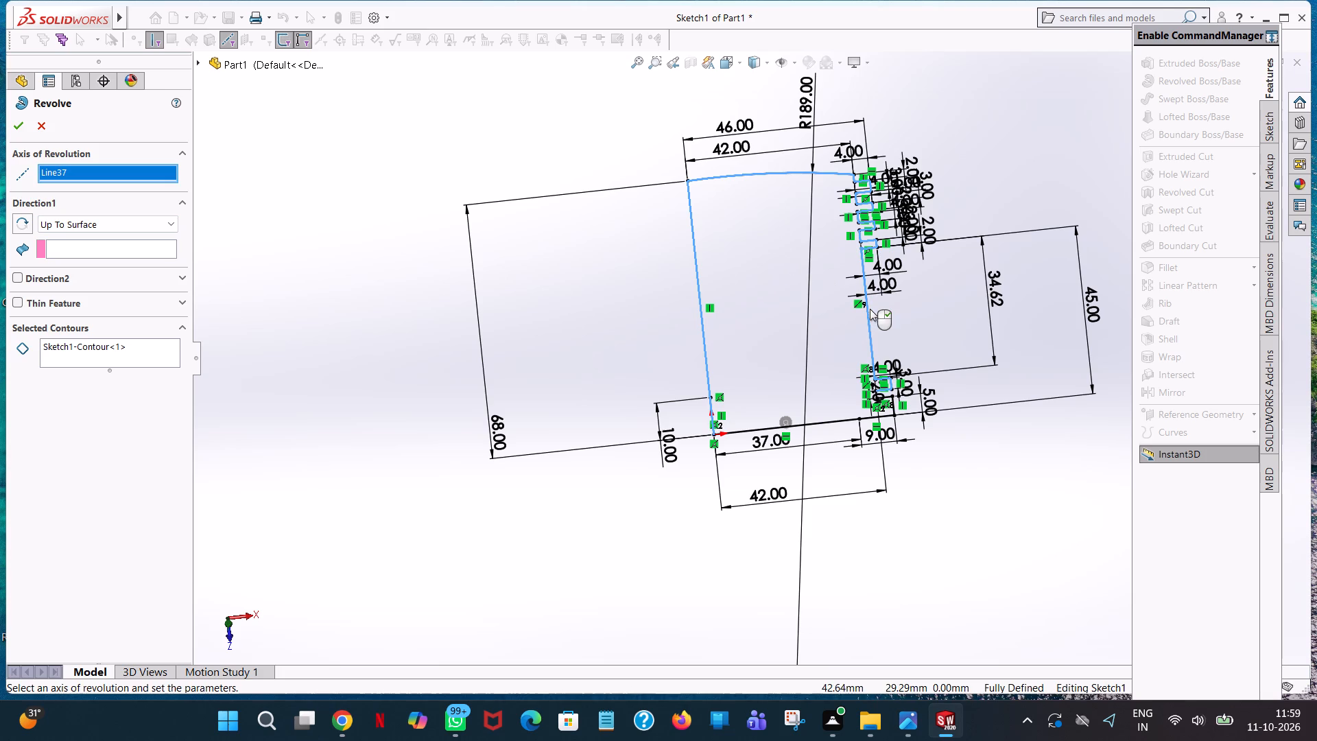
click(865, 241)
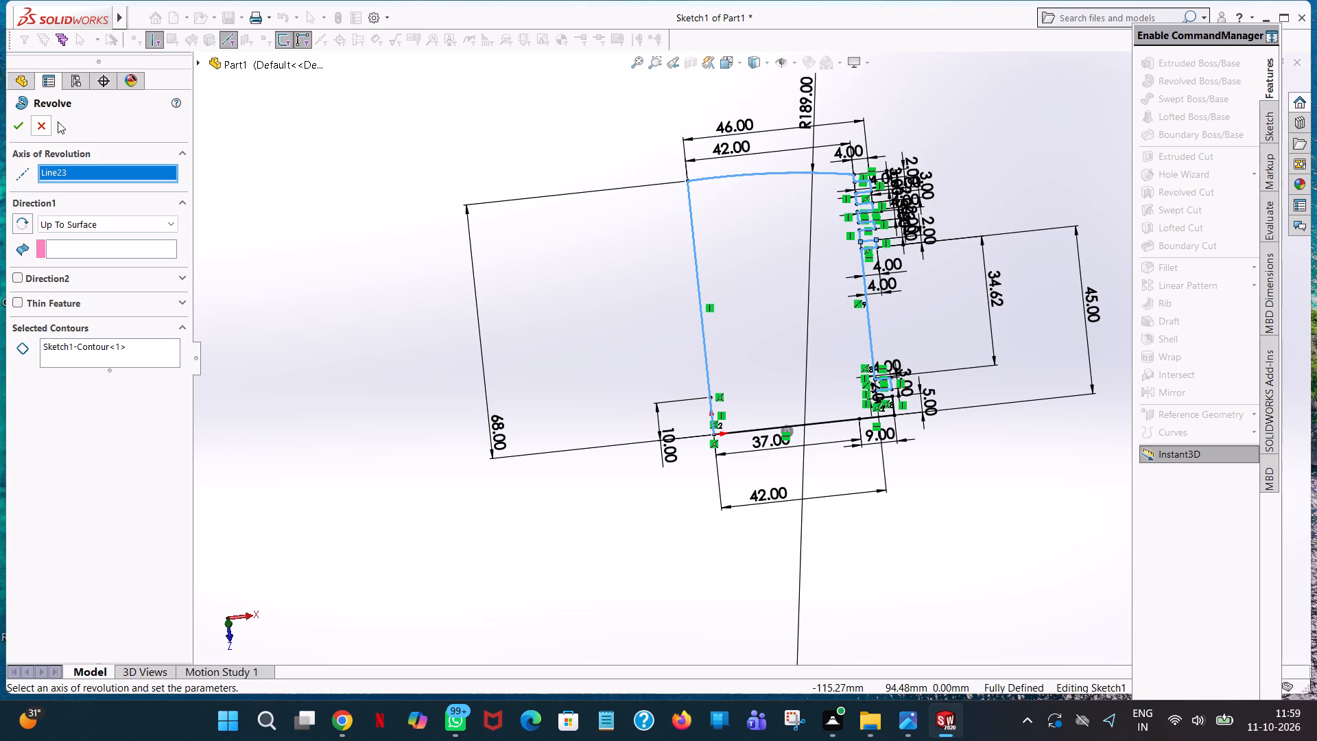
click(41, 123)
Orient the view normal to the sketch plane.
key(space)
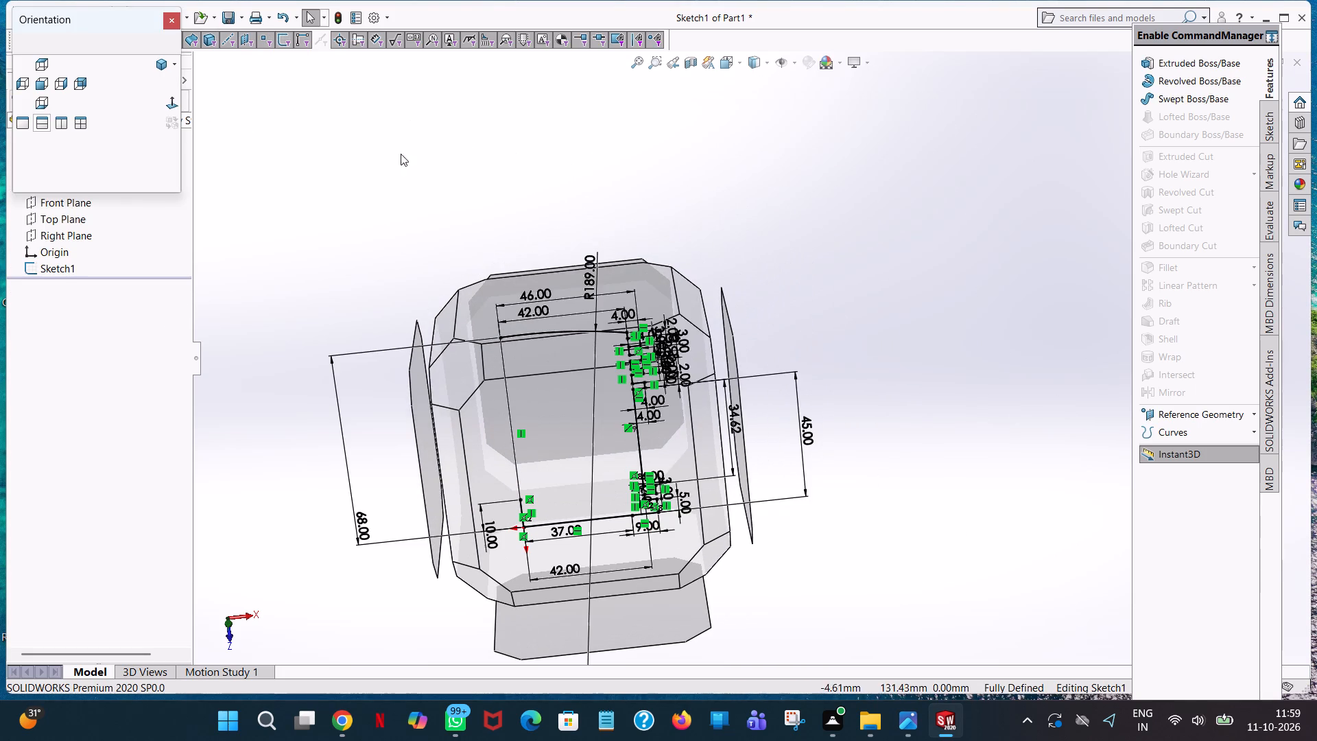
click(174, 101)
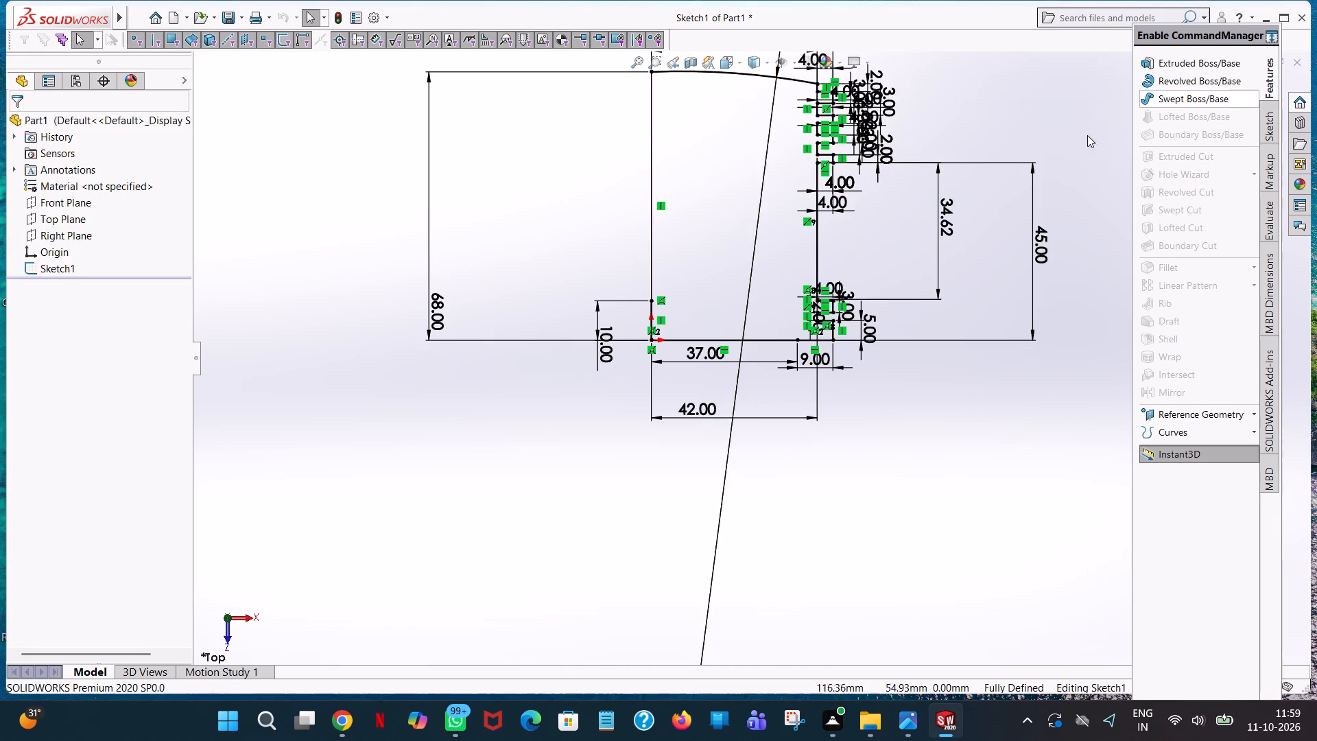
Trim away the 10 mm line segment that overlaps the profile's long straight side at the origin.
scroll(997, 136, down, 1)
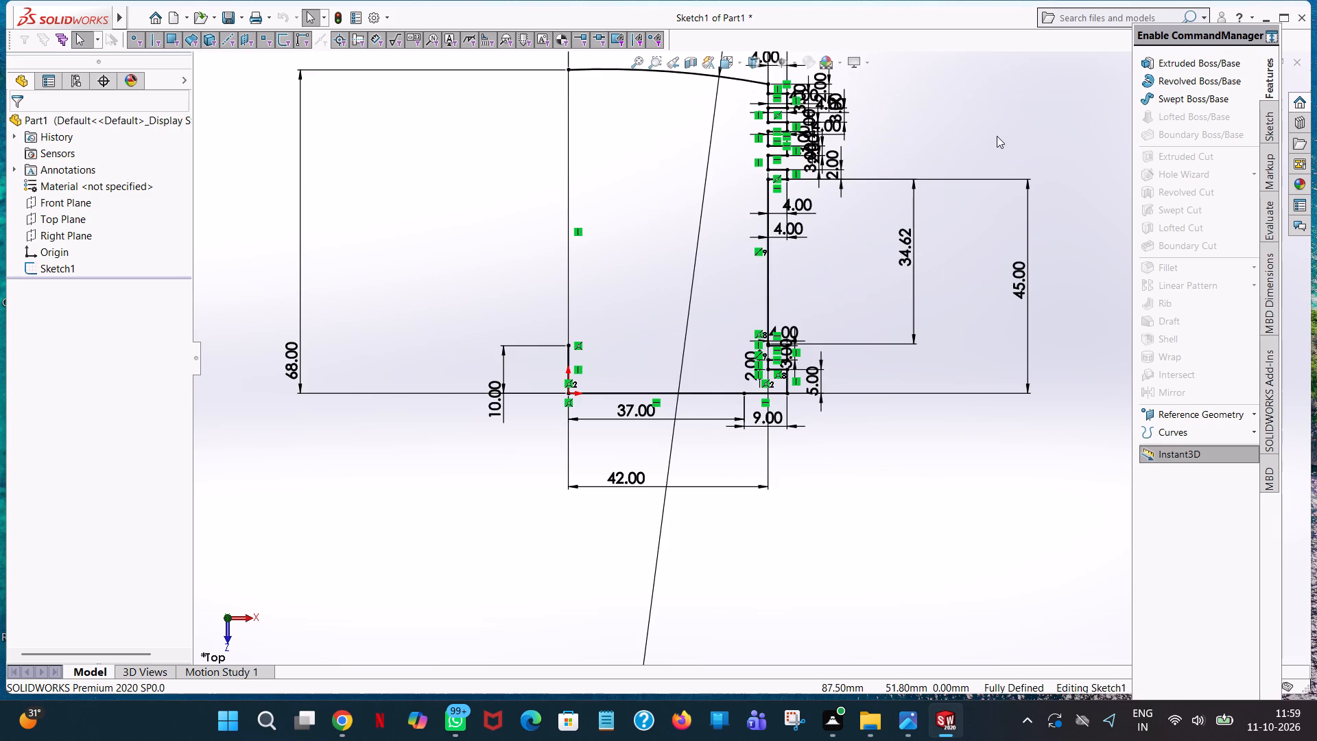
middle_click(997, 136)
middle_click(847, 144)
middle_click(643, 163)
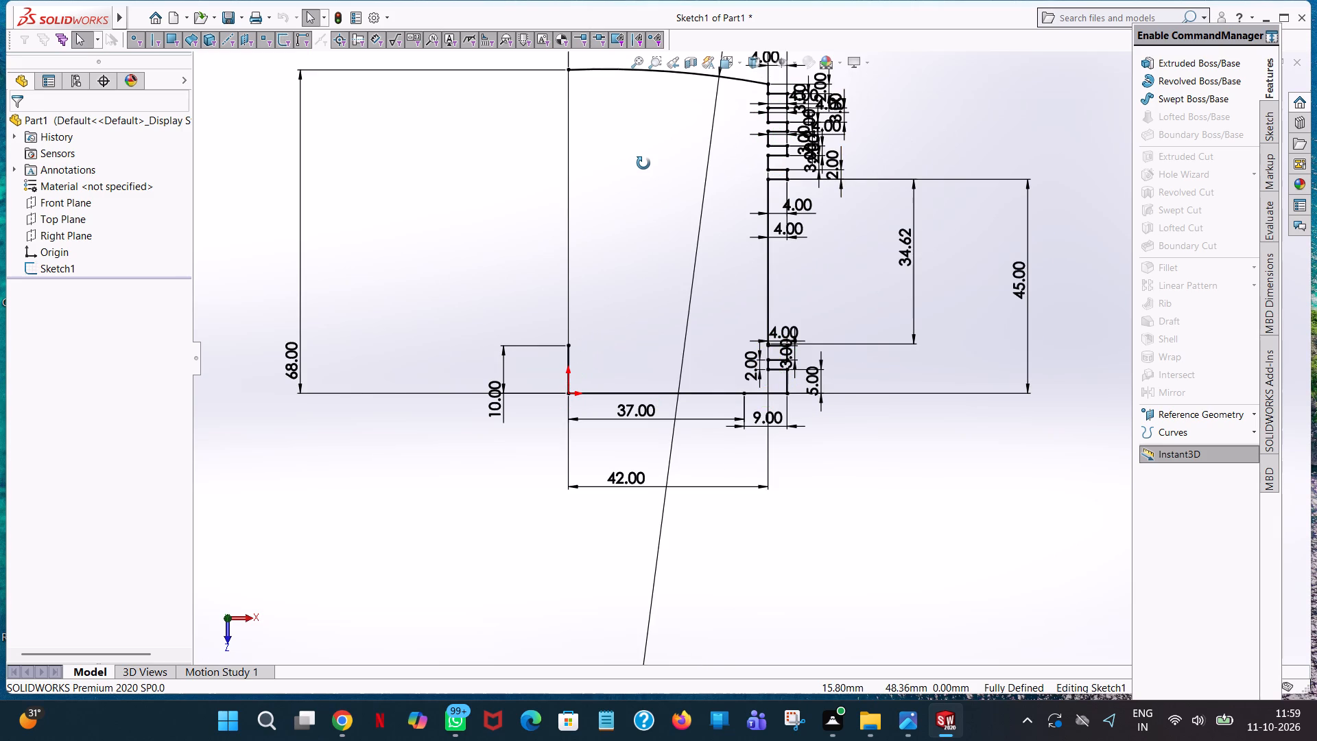
click(1266, 115)
click(1226, 158)
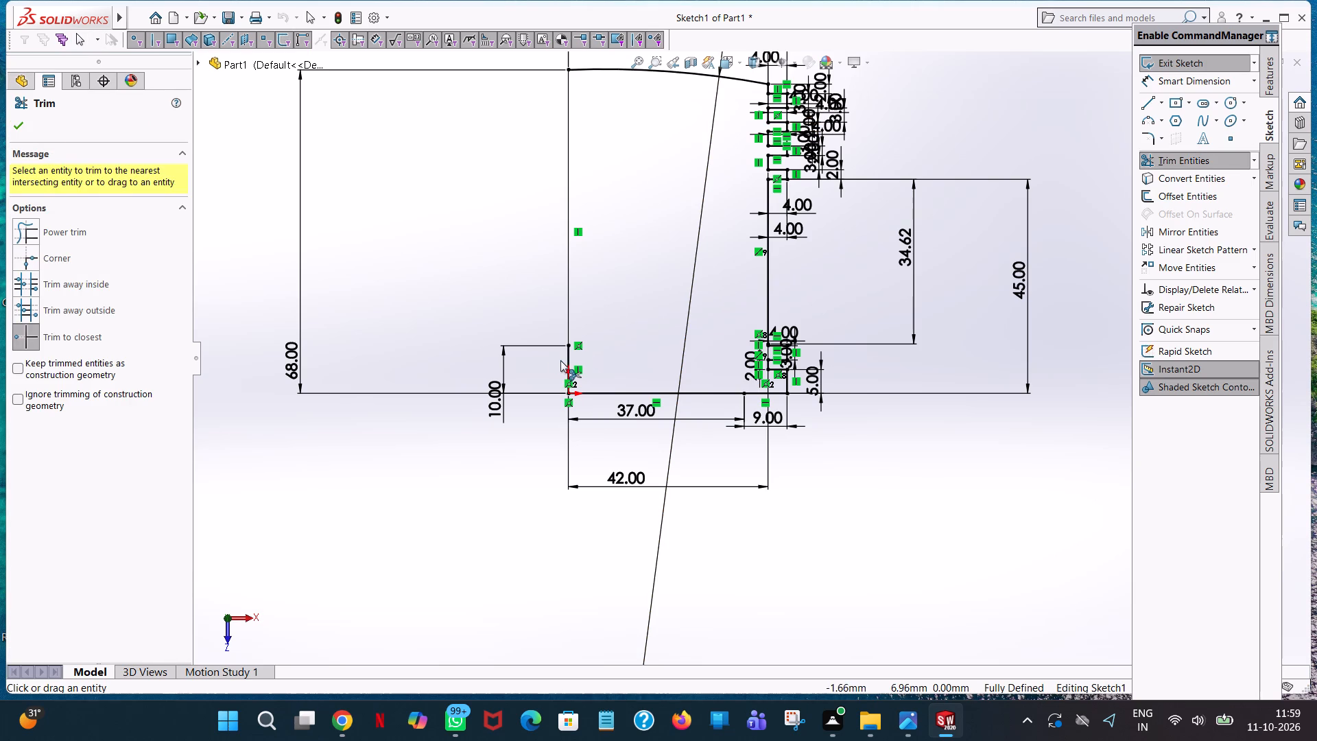
click(566, 364)
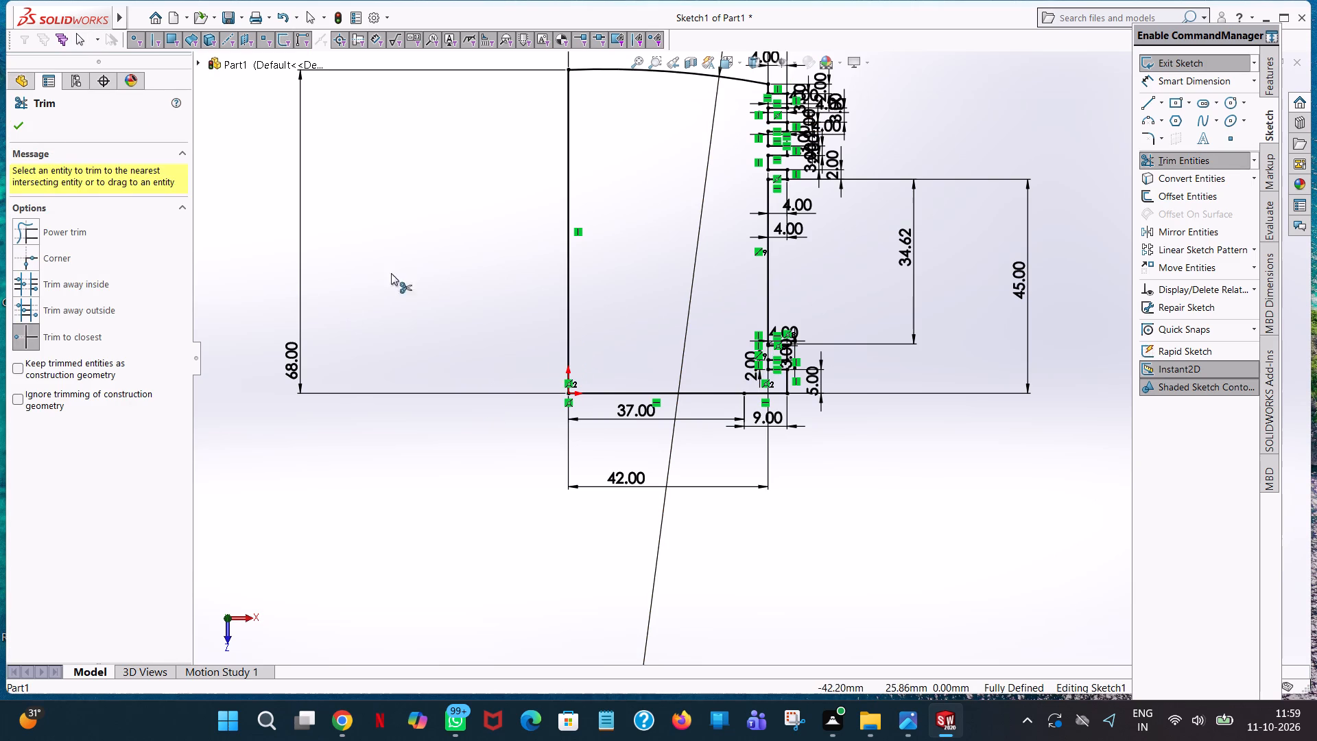
scroll(479, 265, up, 2)
click(12, 128)
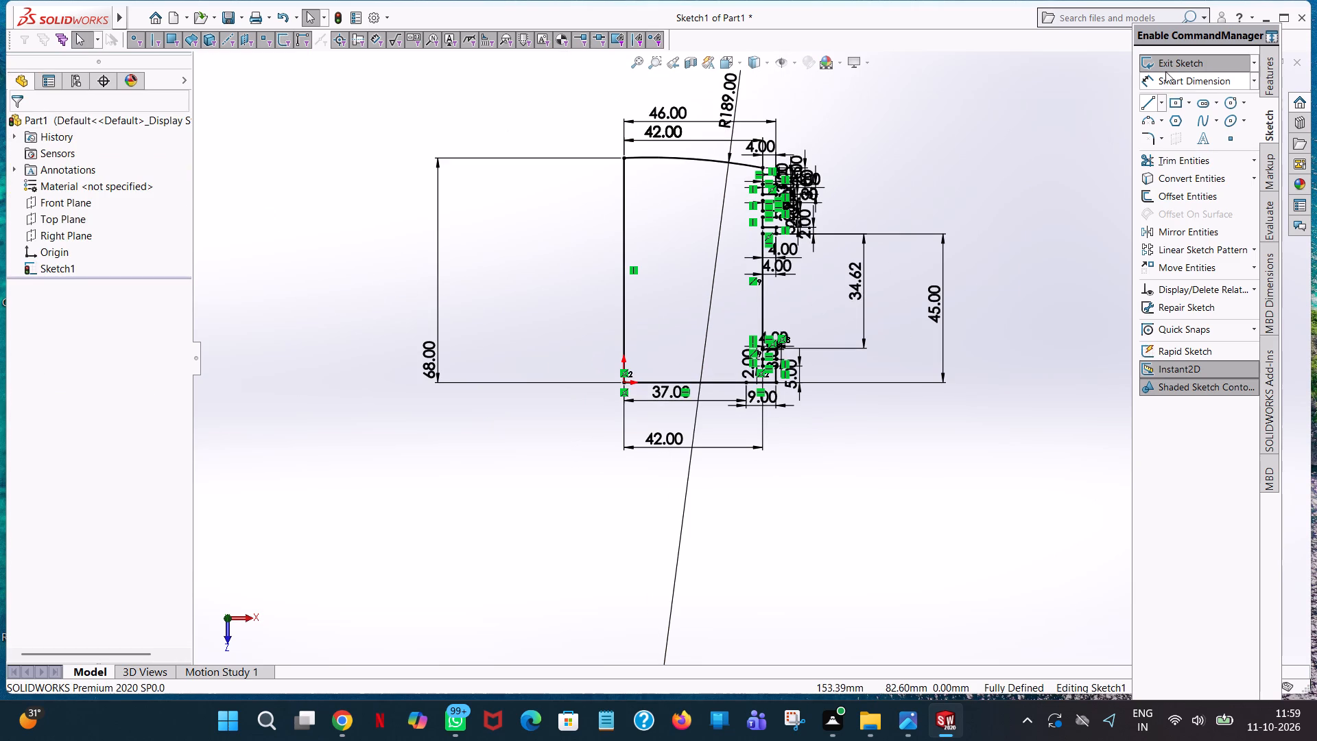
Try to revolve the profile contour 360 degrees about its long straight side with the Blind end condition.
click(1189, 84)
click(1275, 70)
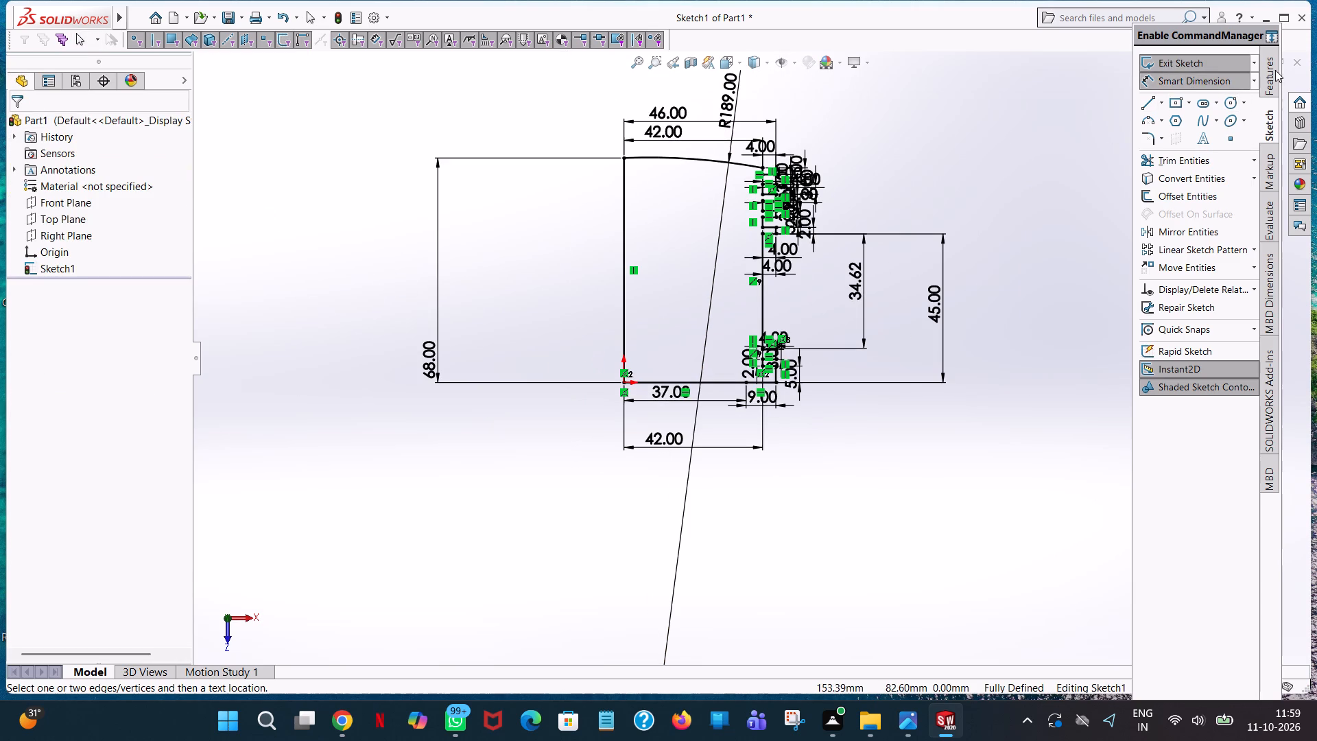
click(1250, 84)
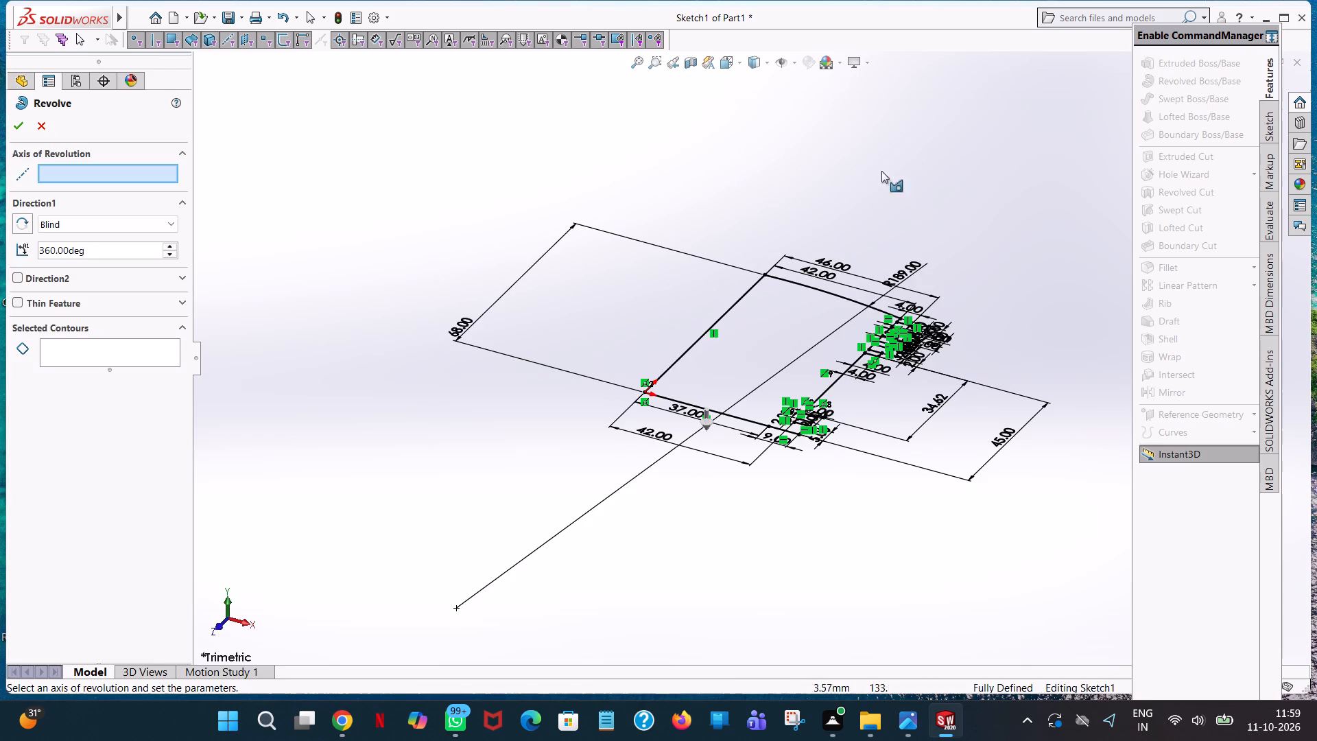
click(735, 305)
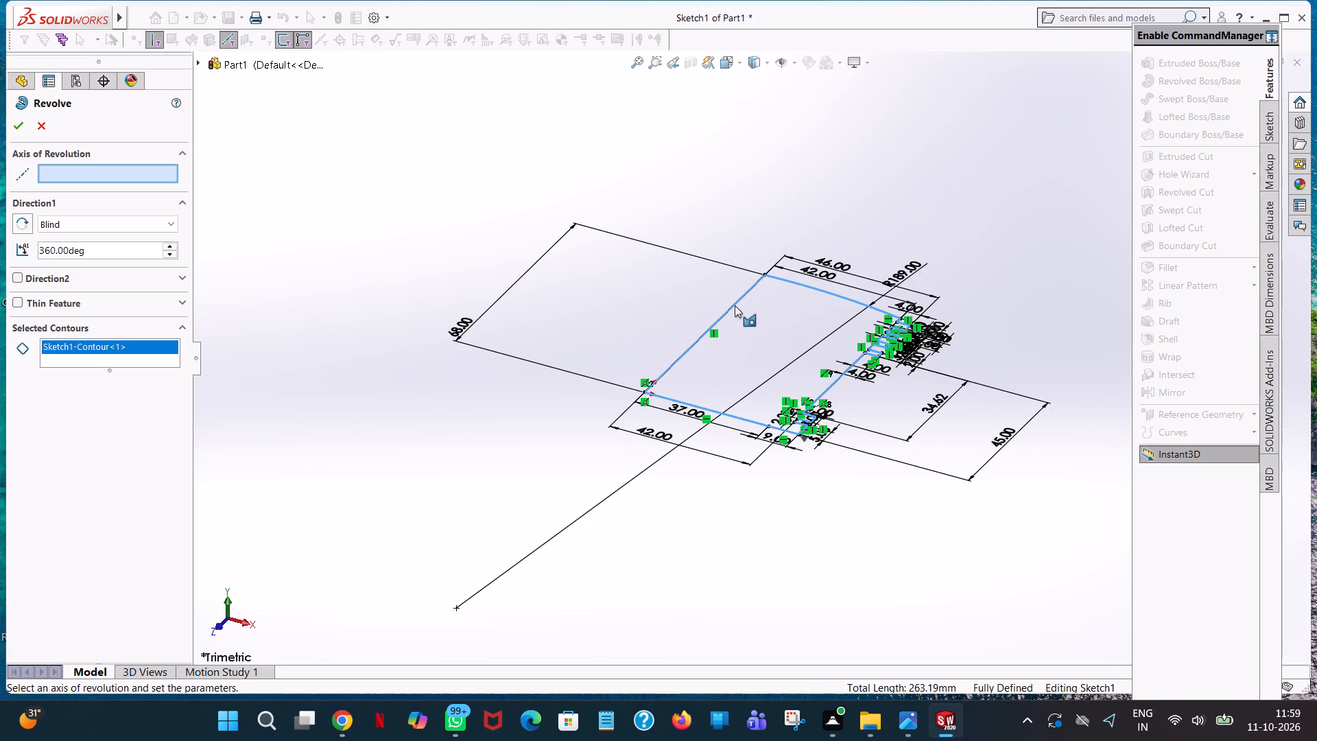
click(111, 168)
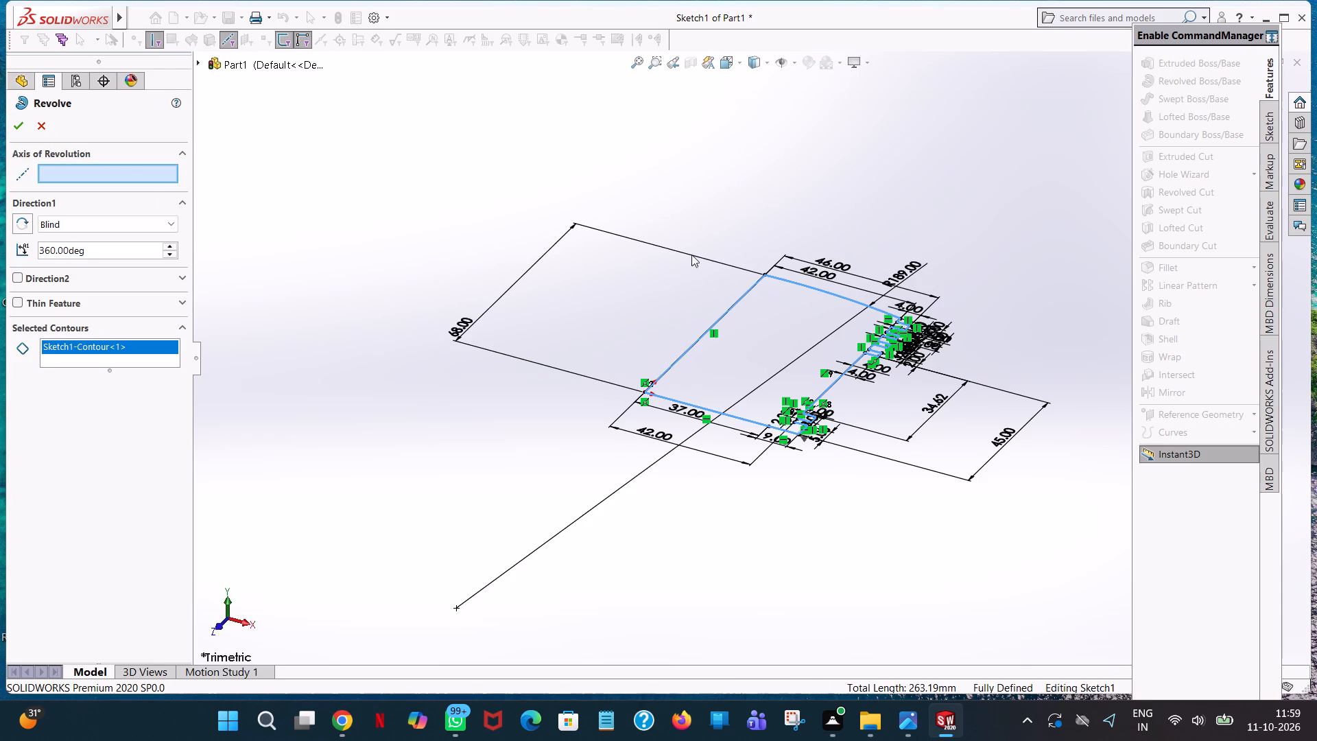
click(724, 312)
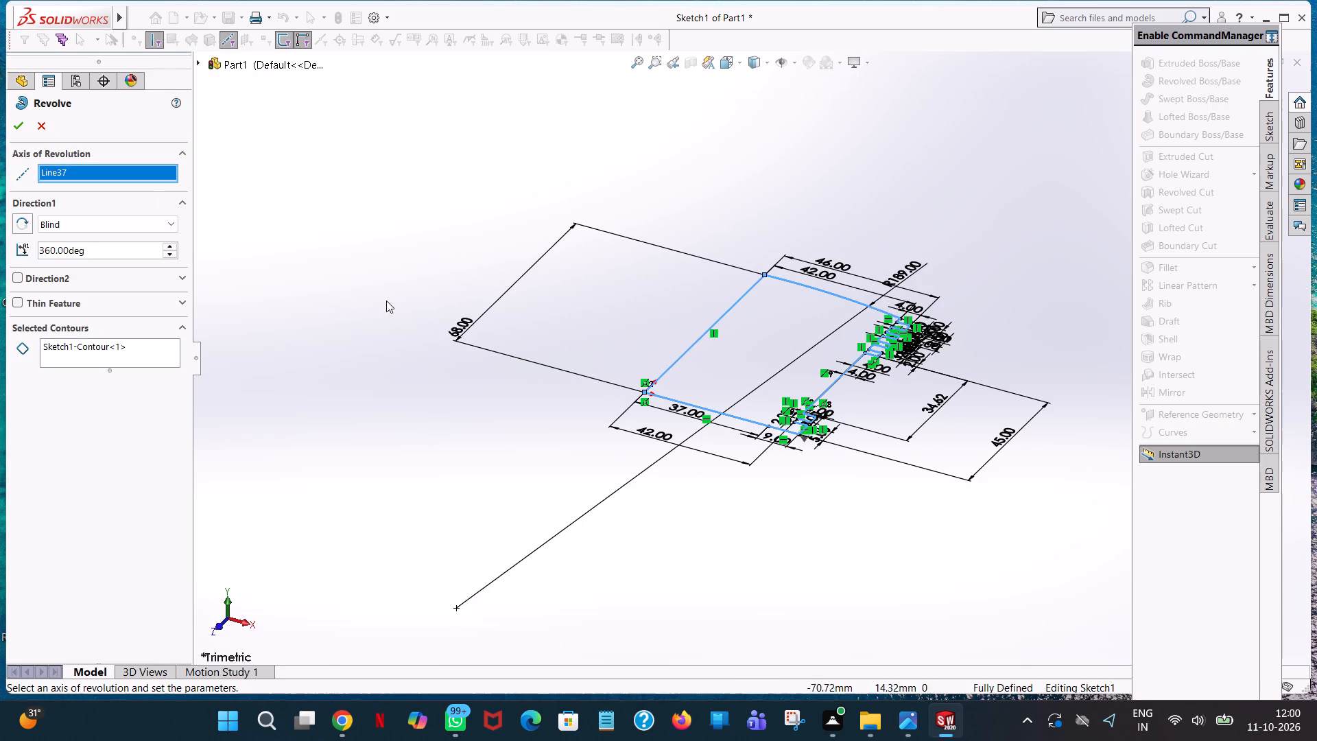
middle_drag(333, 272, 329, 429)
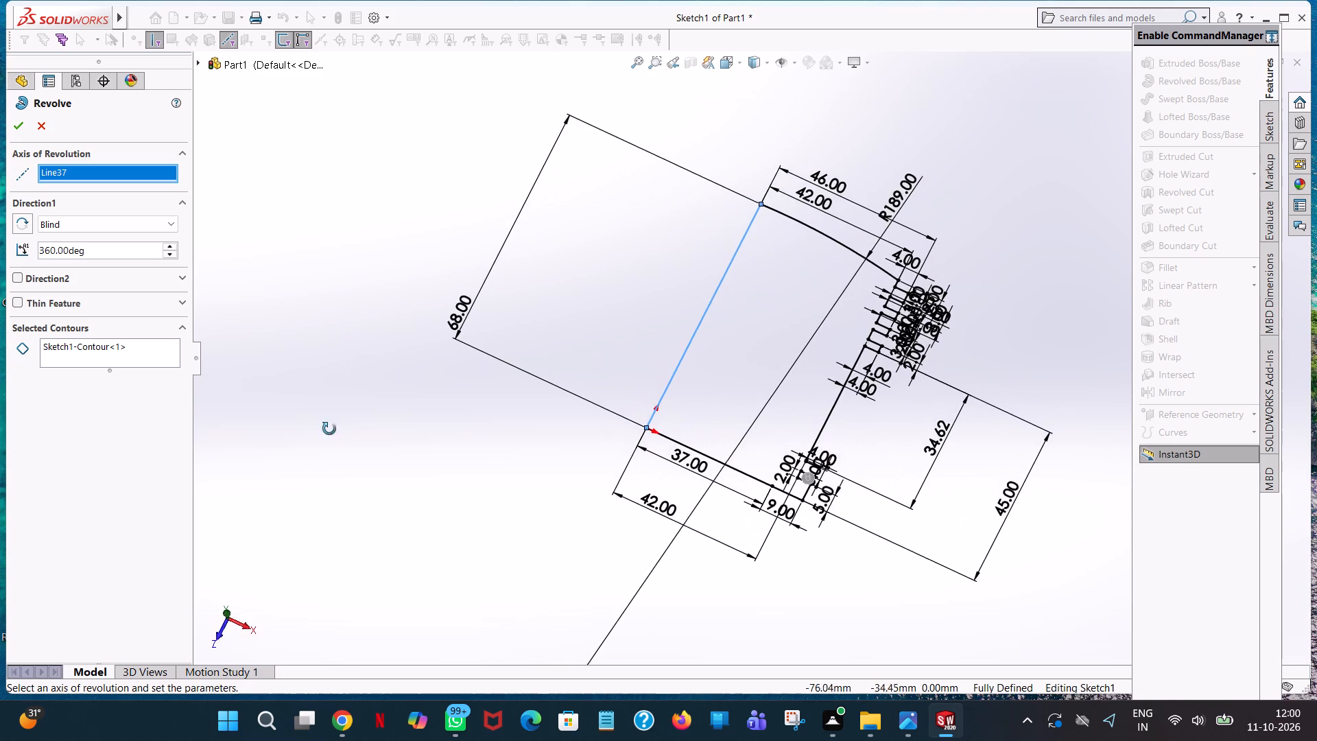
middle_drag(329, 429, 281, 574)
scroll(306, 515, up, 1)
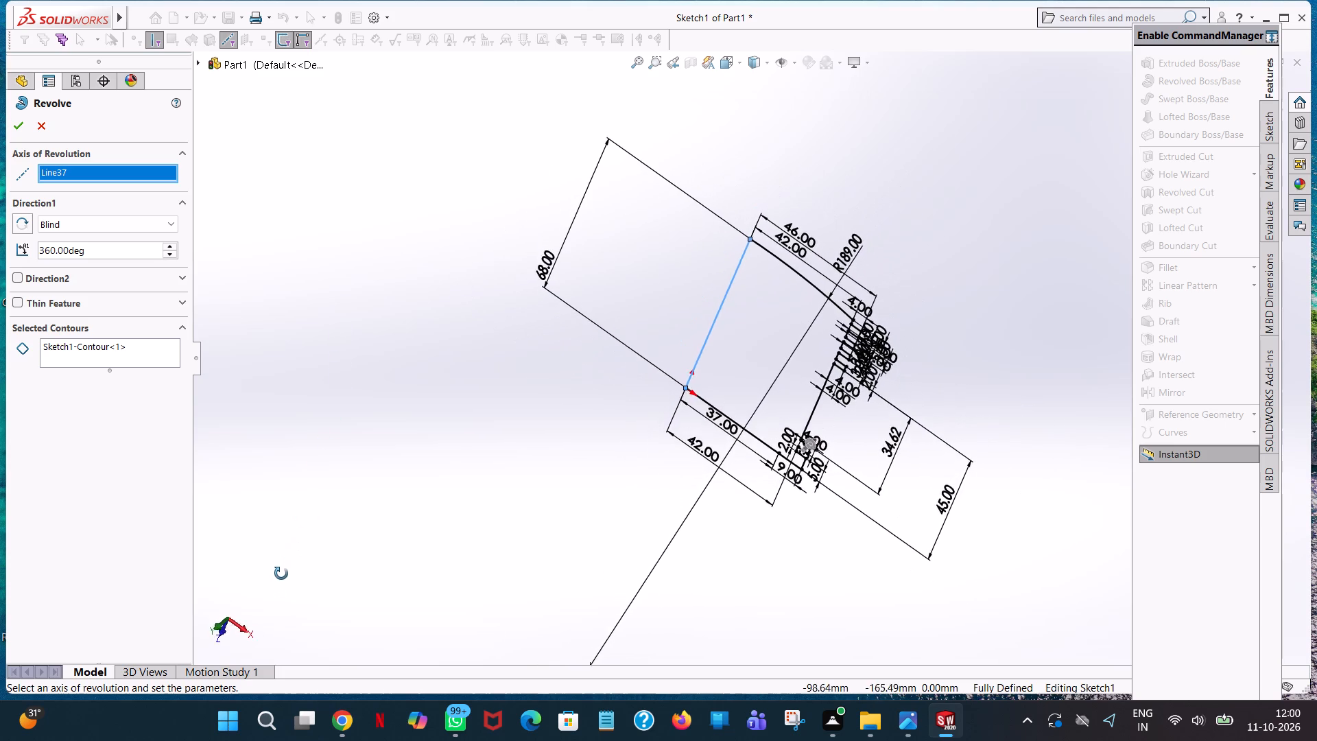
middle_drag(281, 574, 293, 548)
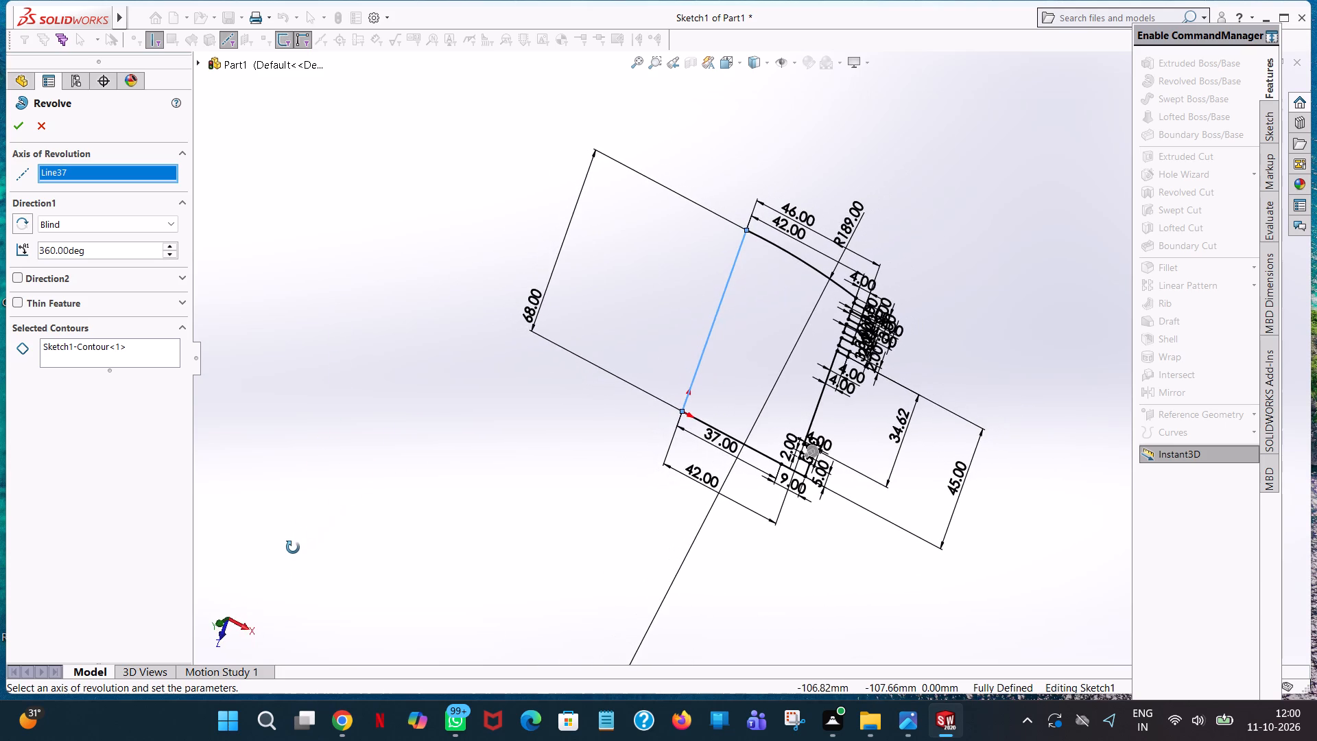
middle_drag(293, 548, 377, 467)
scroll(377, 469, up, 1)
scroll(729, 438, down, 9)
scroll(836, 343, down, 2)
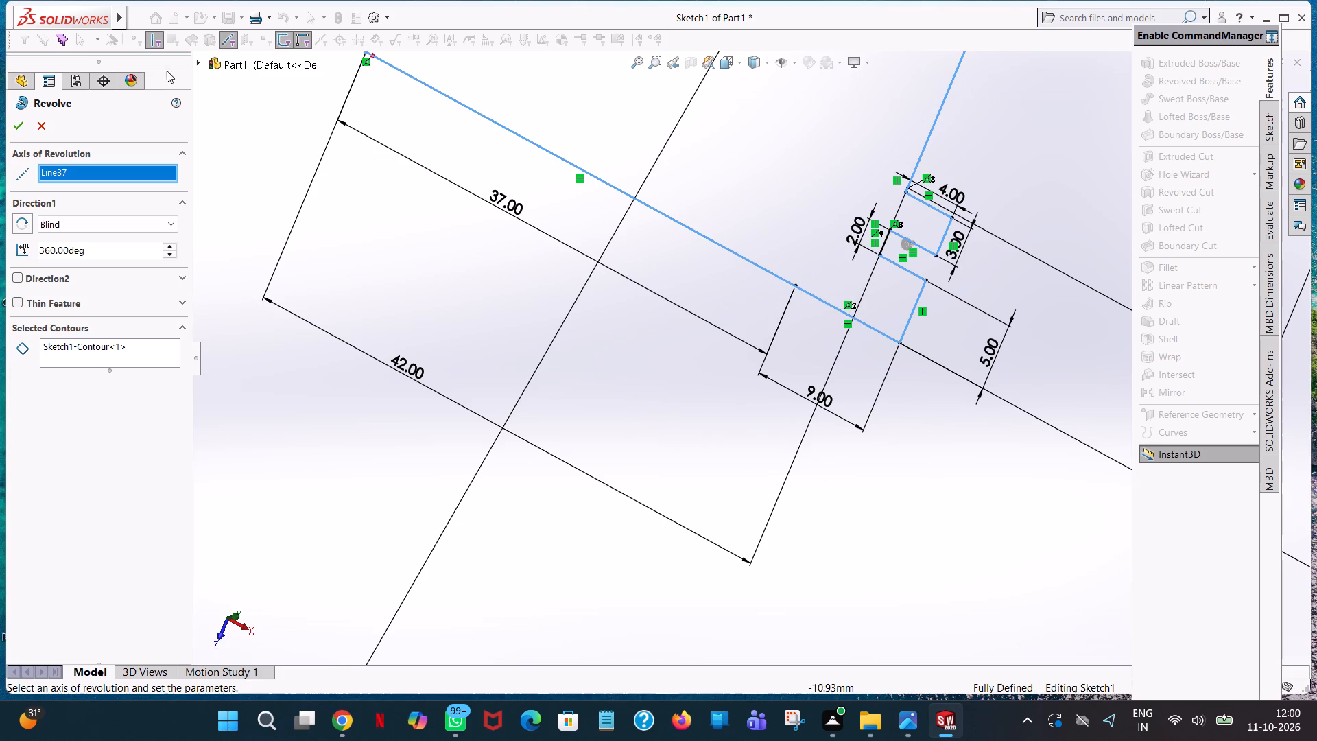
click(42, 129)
Trim away both the 9 mm and the 37 mm segments of the profile's bottom edge.
key(space)
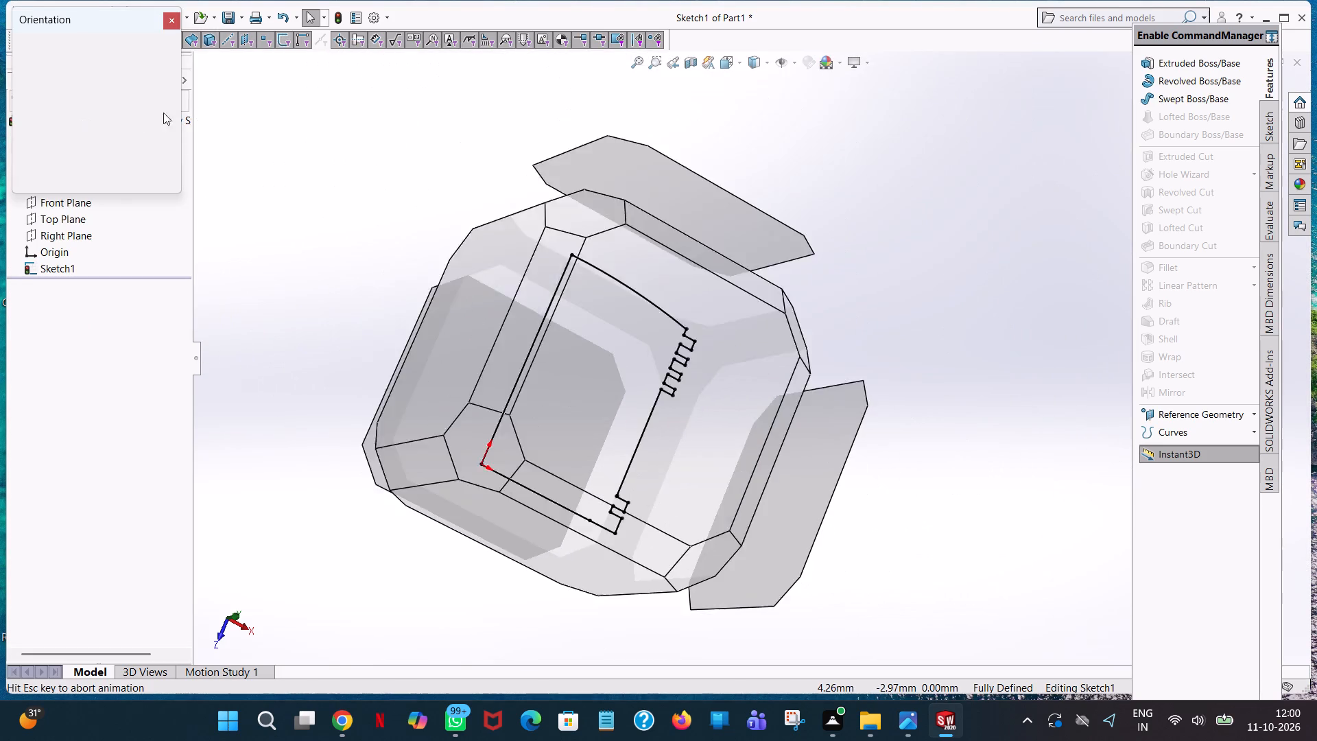
click(171, 106)
scroll(736, 167, up, 2)
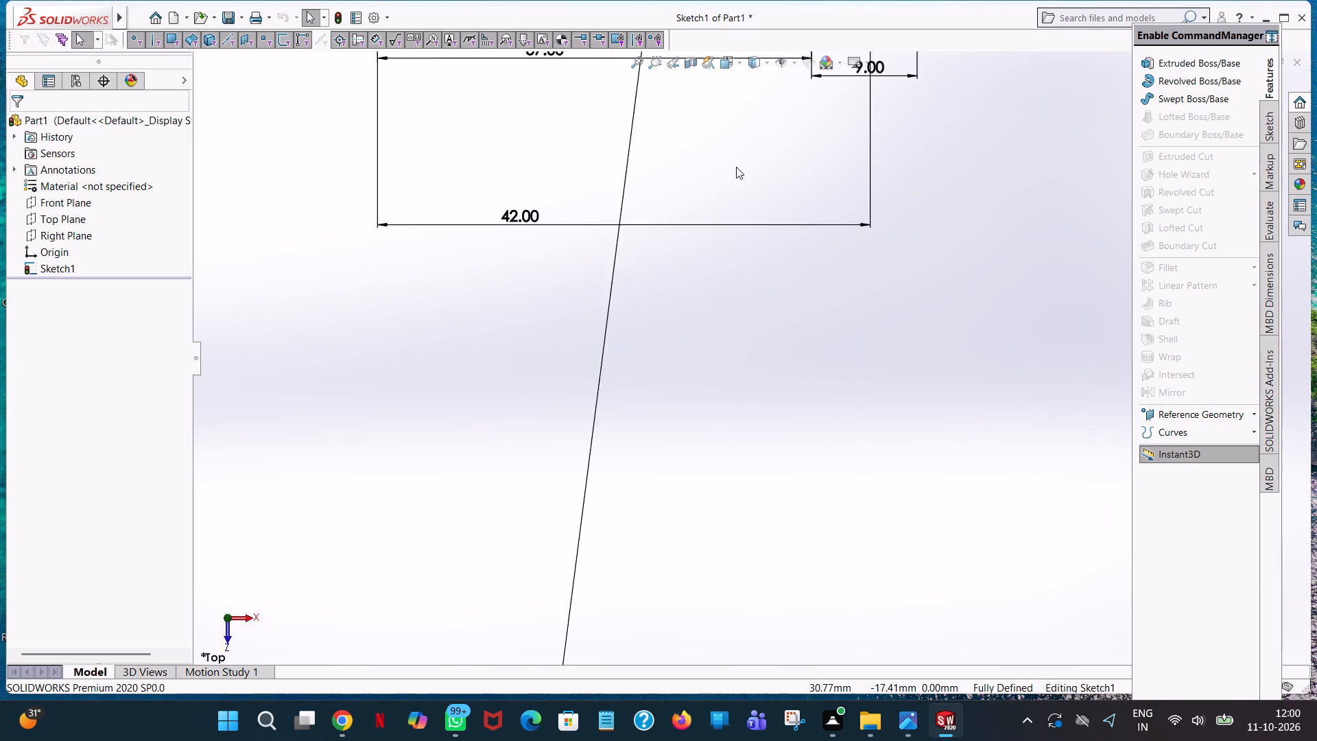
scroll(736, 167, up, 5)
scroll(834, 178, down, 4)
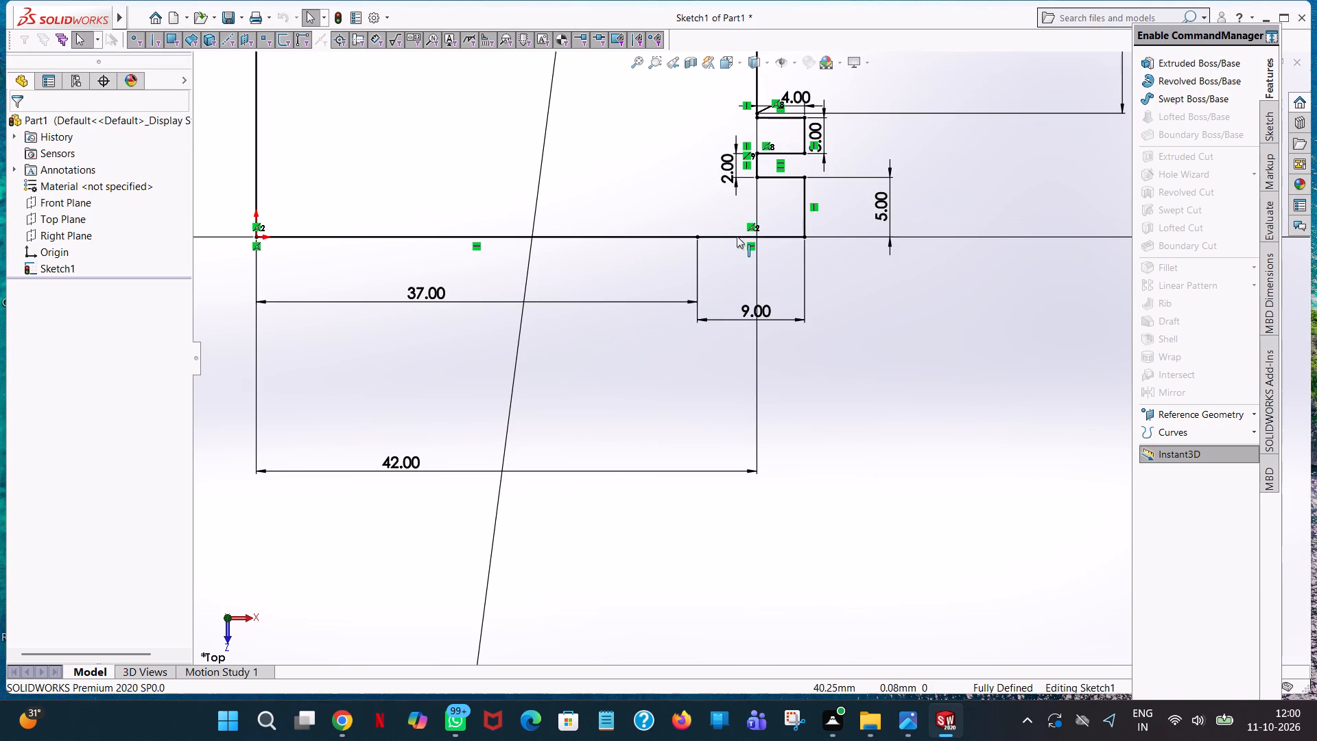
click(1267, 130)
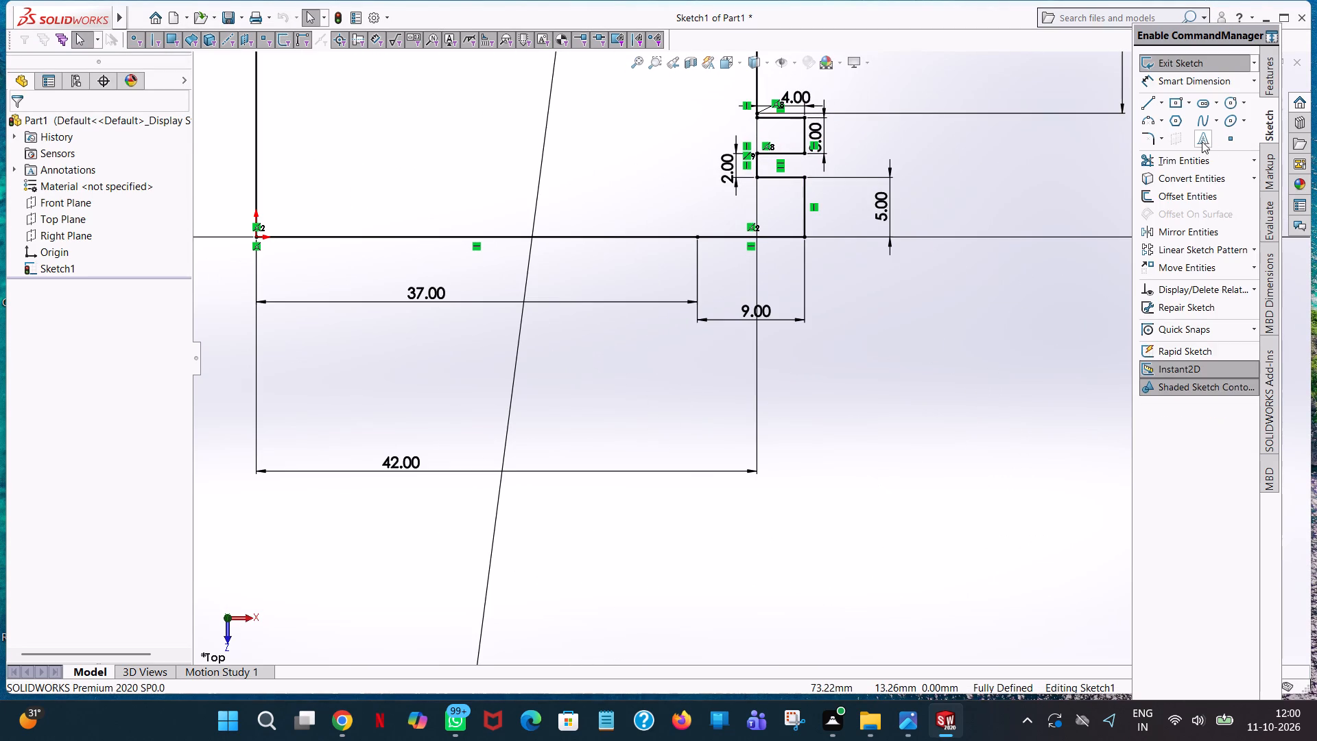
click(1176, 166)
click(764, 233)
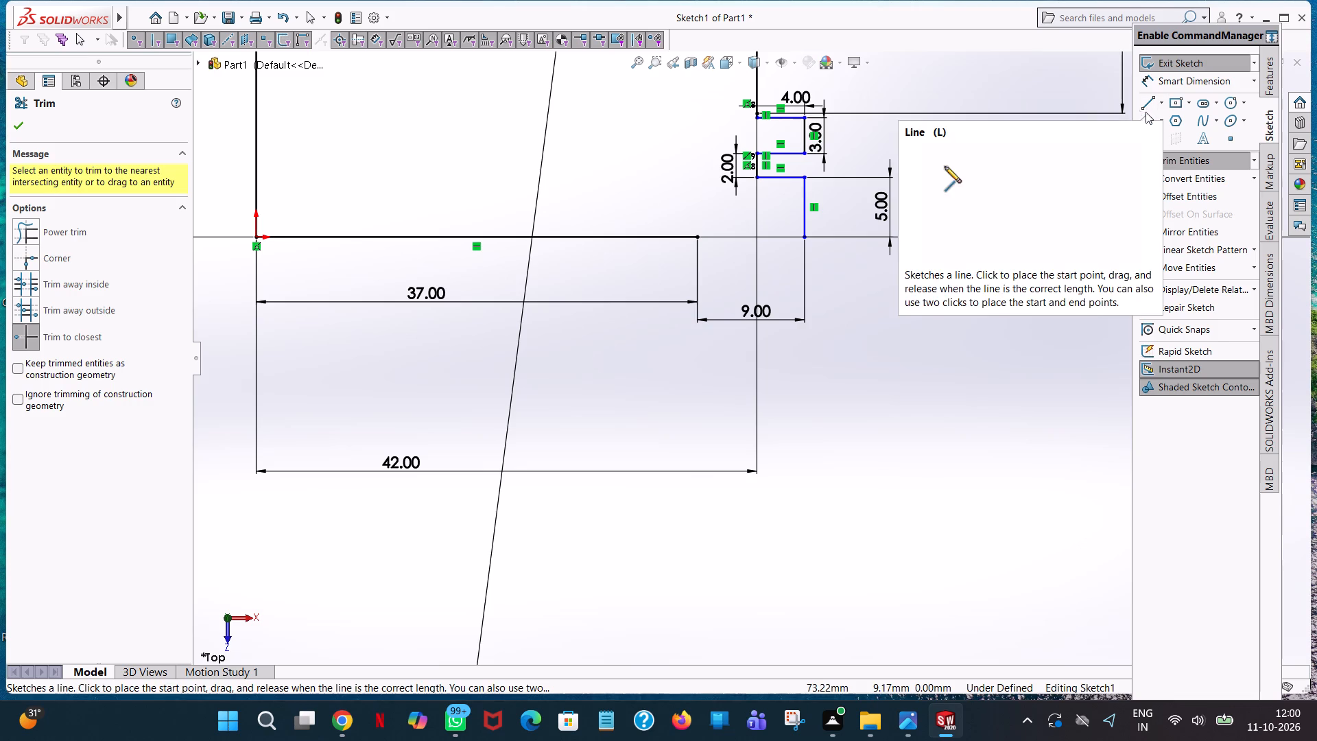
click(485, 233)
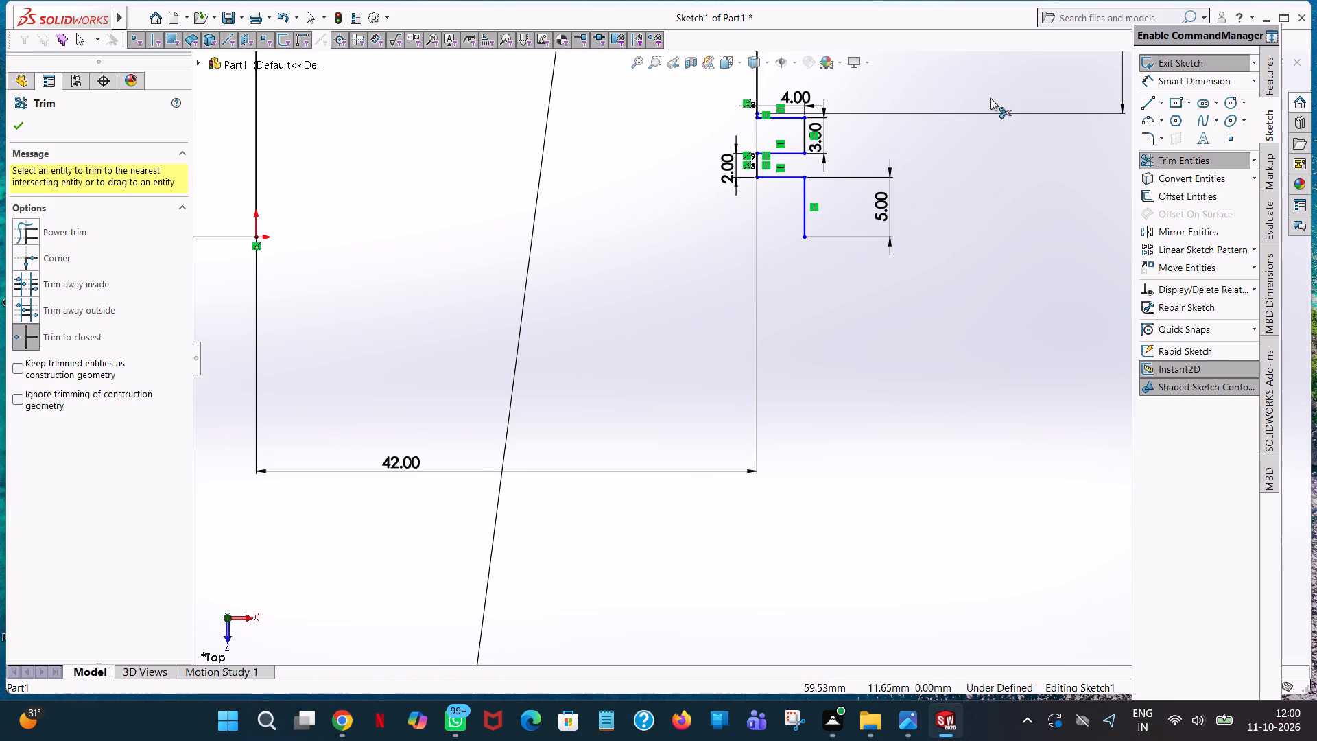
Draw a single horizontal line 46 mm long from the origin to the bottom corner of the lowest tooth.
click(1152, 103)
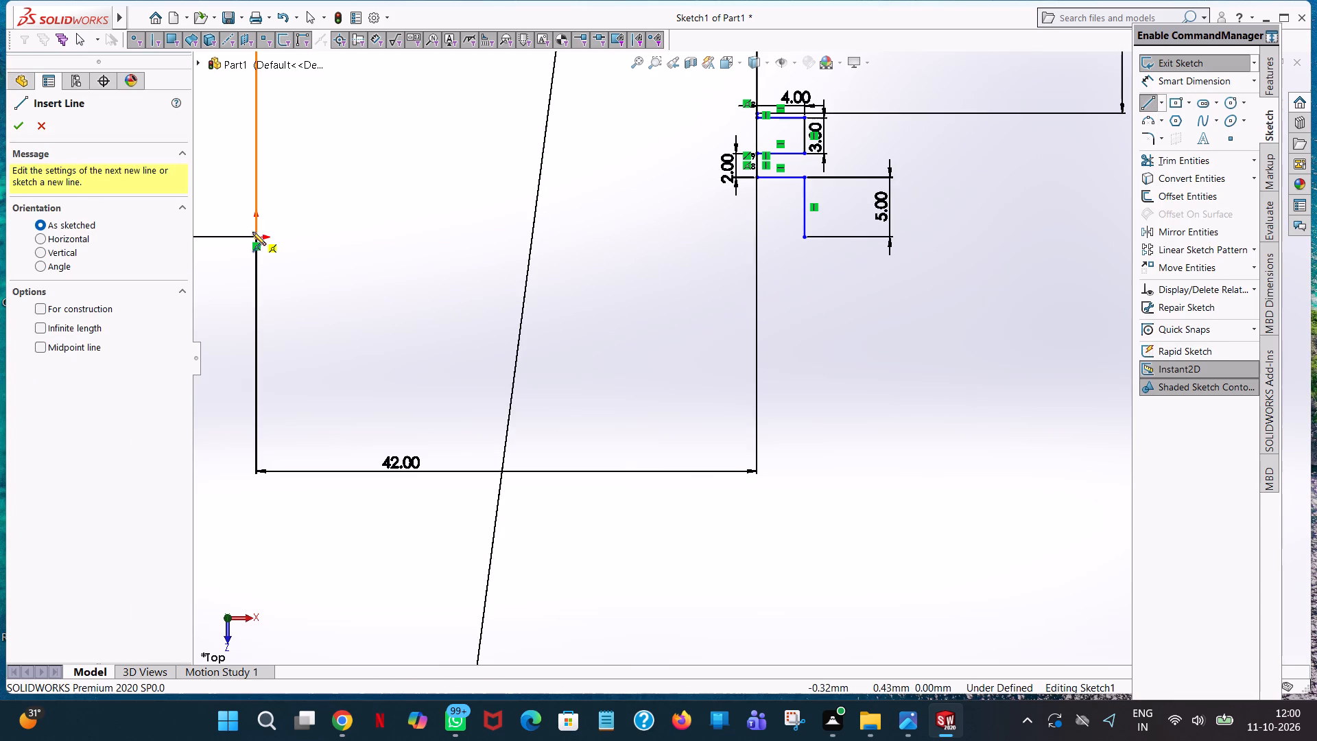
click(257, 239)
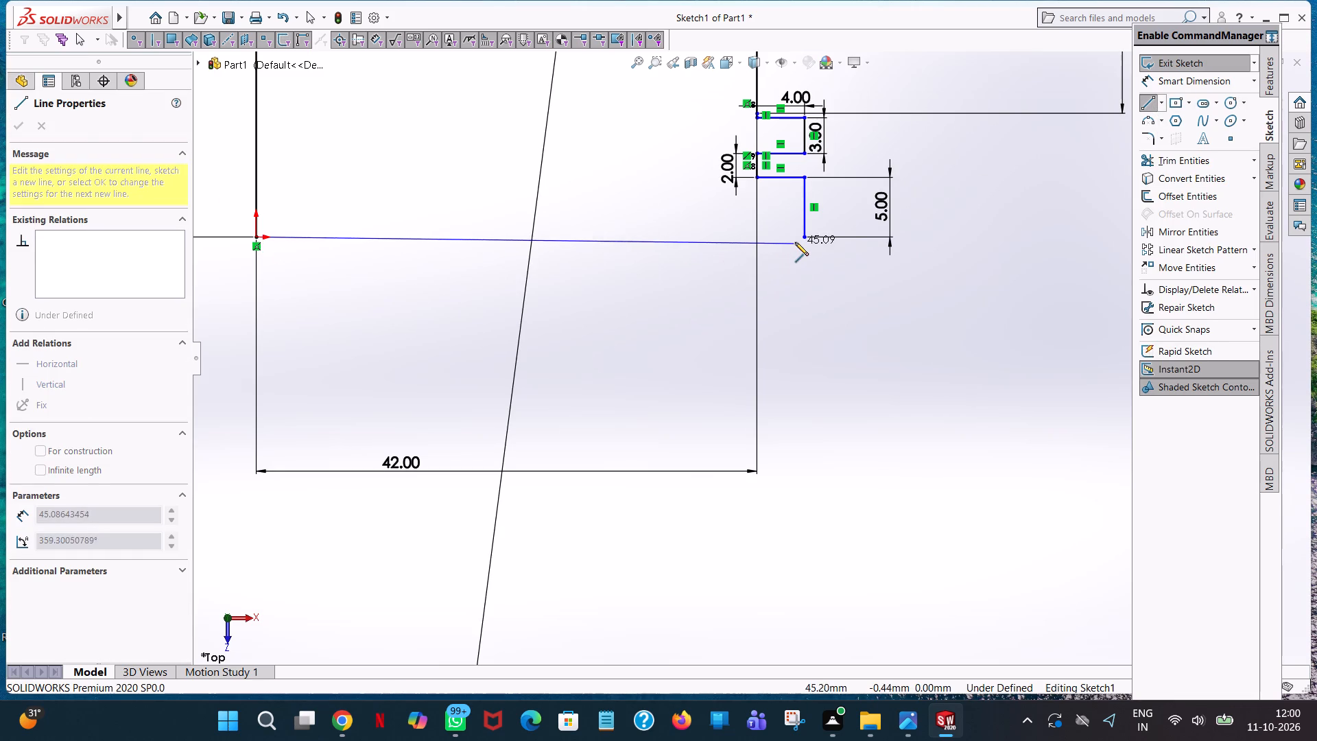
click(802, 238)
right_click(802, 238)
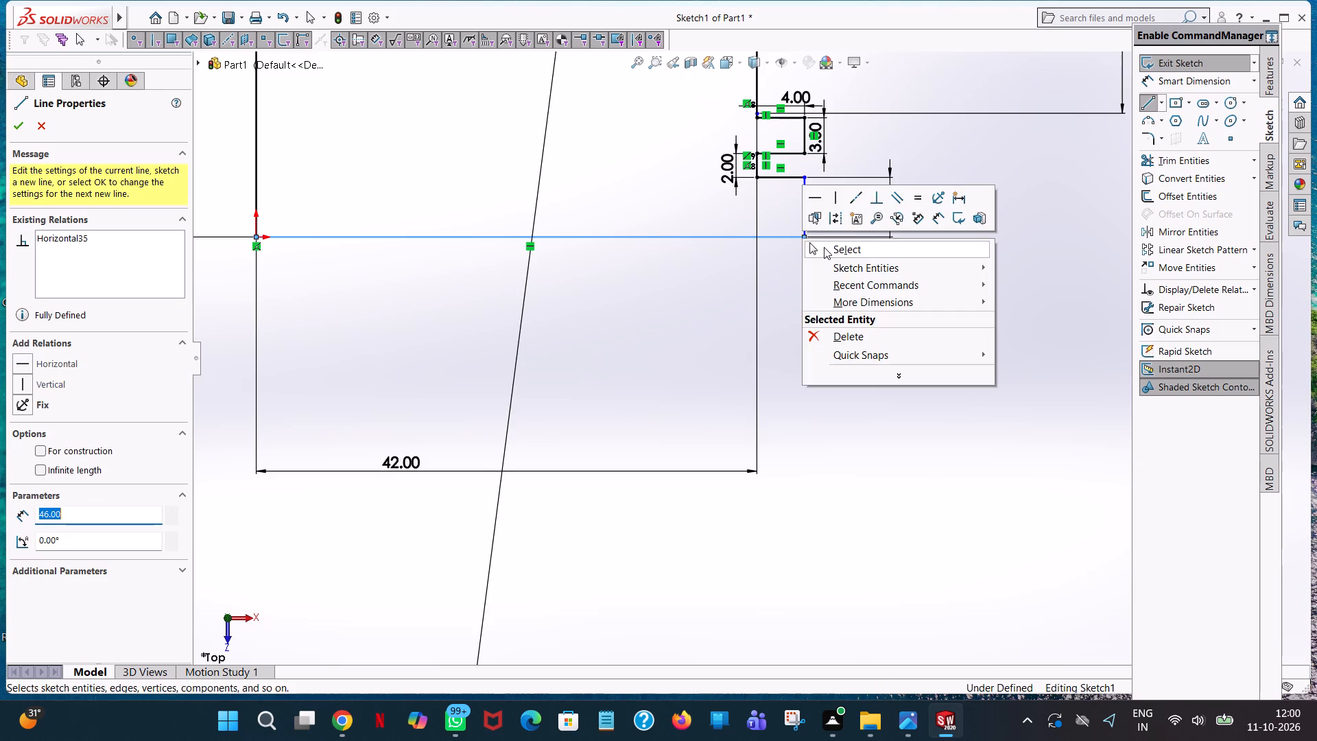
click(824, 247)
click(1071, 202)
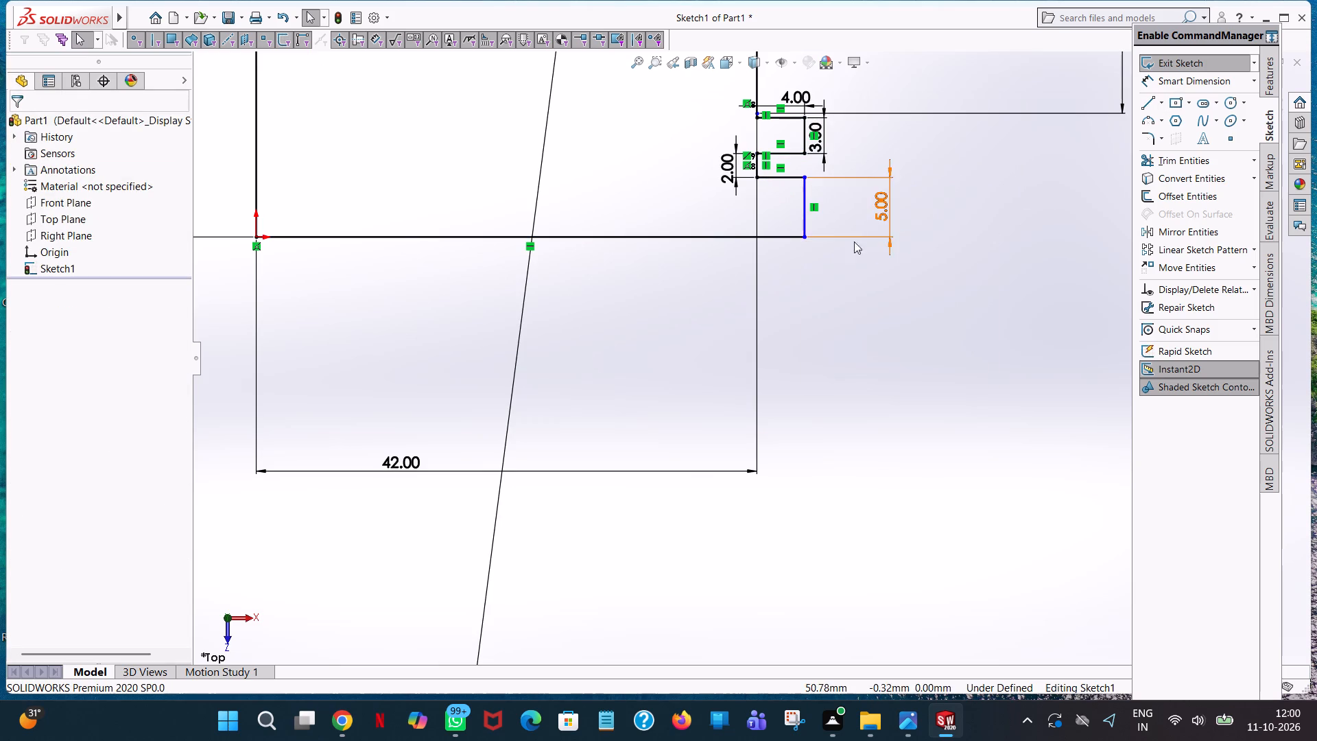
Dimension the new bottom line at 46 mm, placing the dimension below the 42 mm one.
click(1185, 80)
click(578, 240)
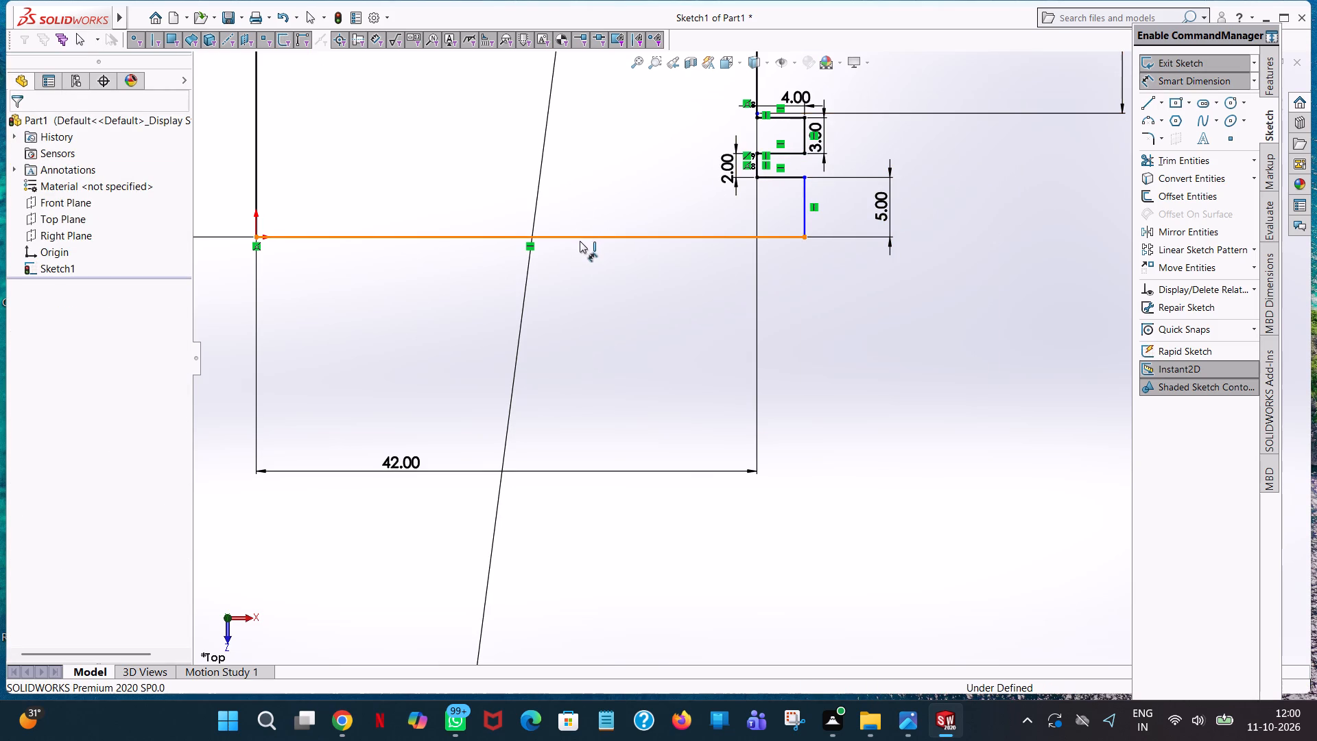
click(576, 530)
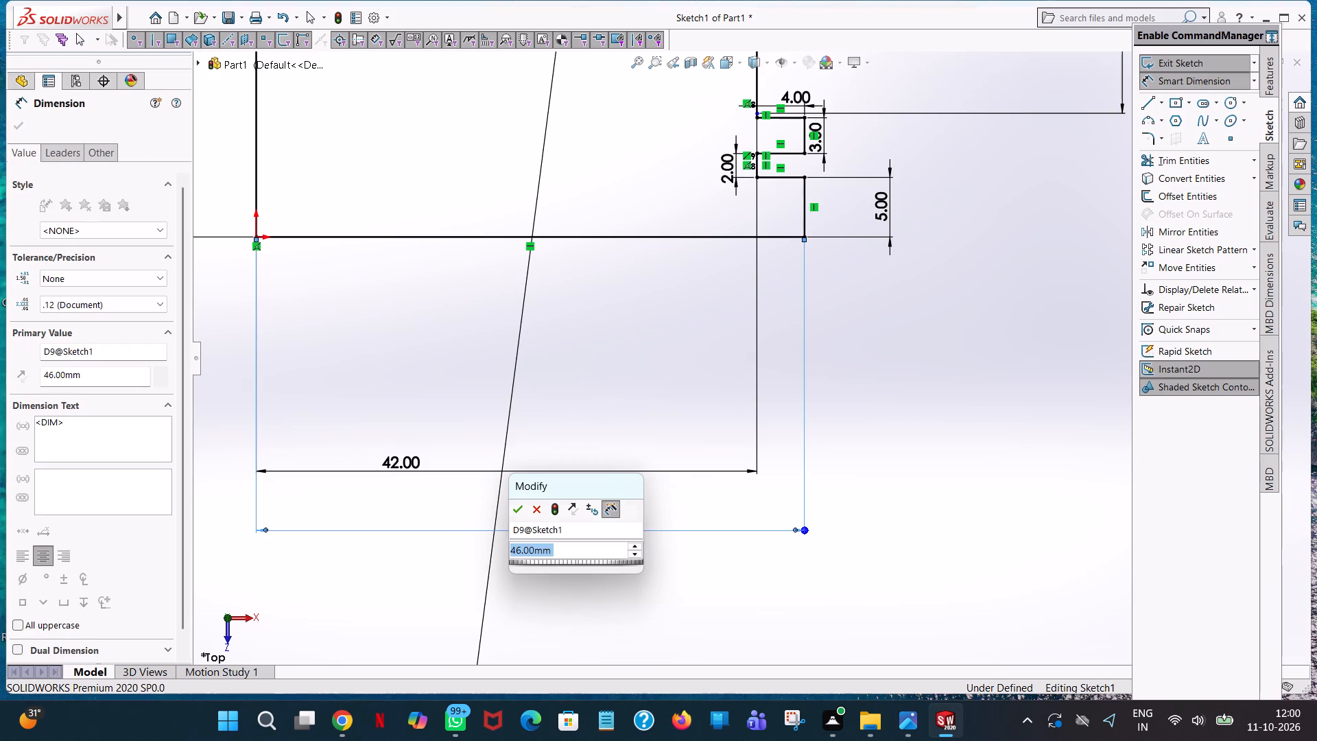
click(523, 504)
click(868, 367)
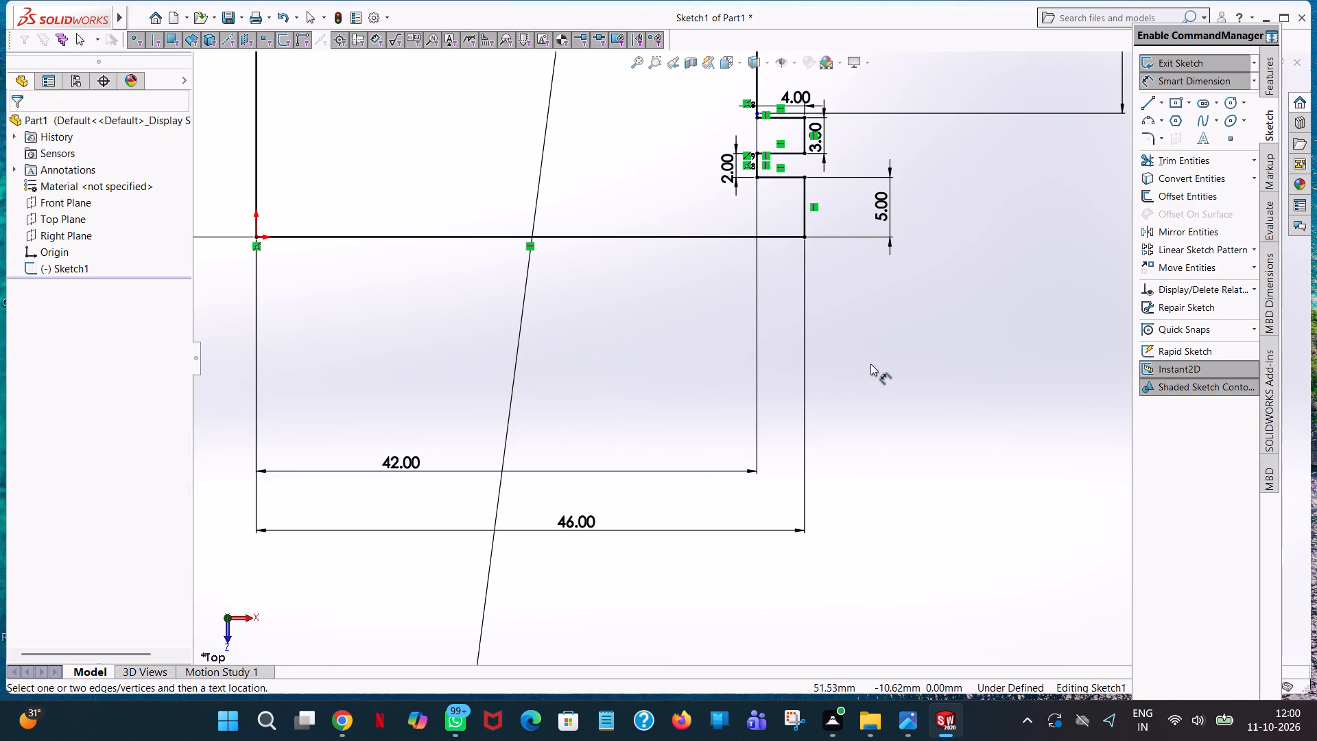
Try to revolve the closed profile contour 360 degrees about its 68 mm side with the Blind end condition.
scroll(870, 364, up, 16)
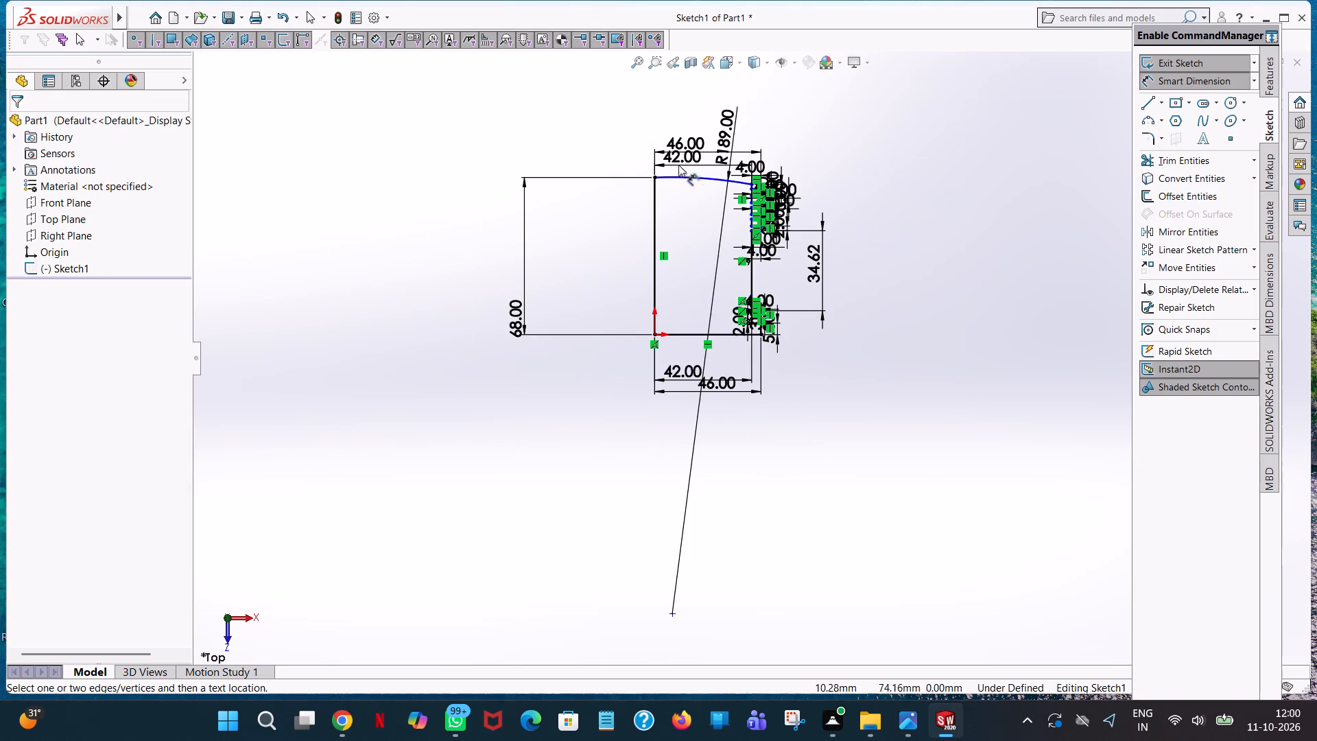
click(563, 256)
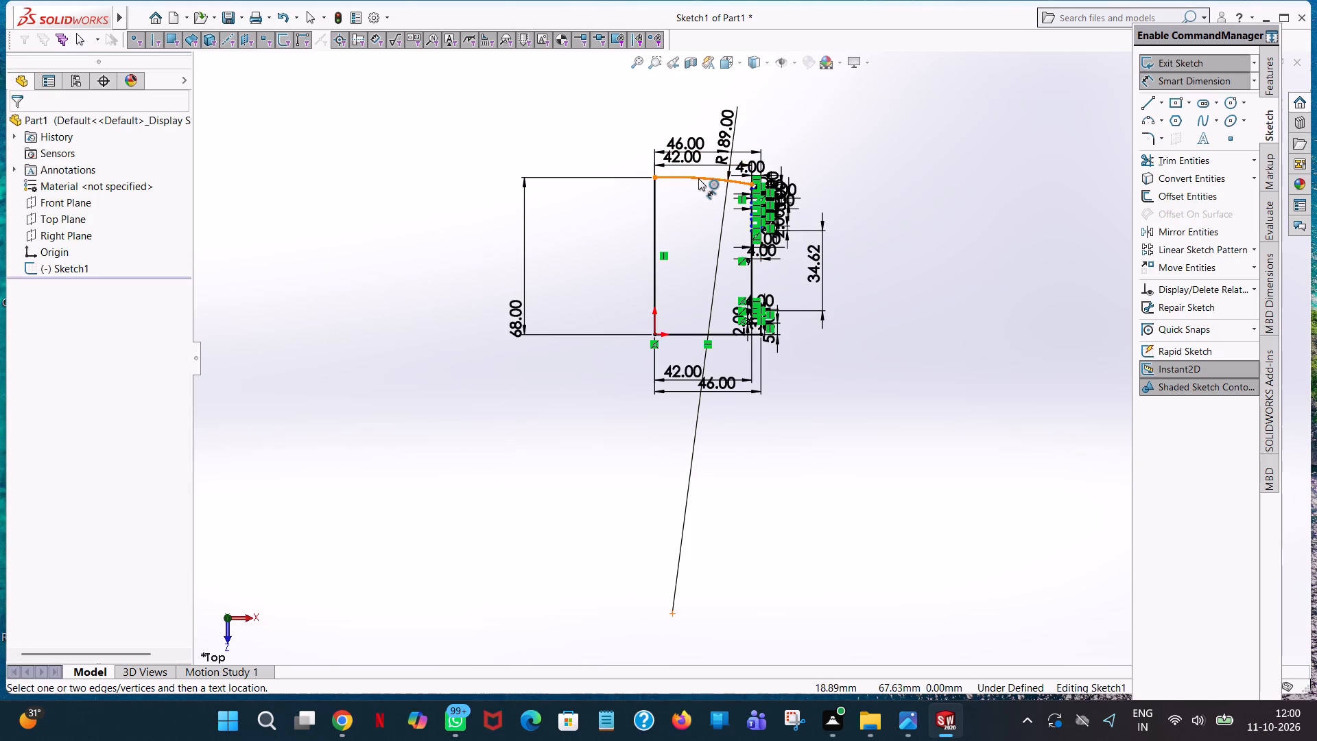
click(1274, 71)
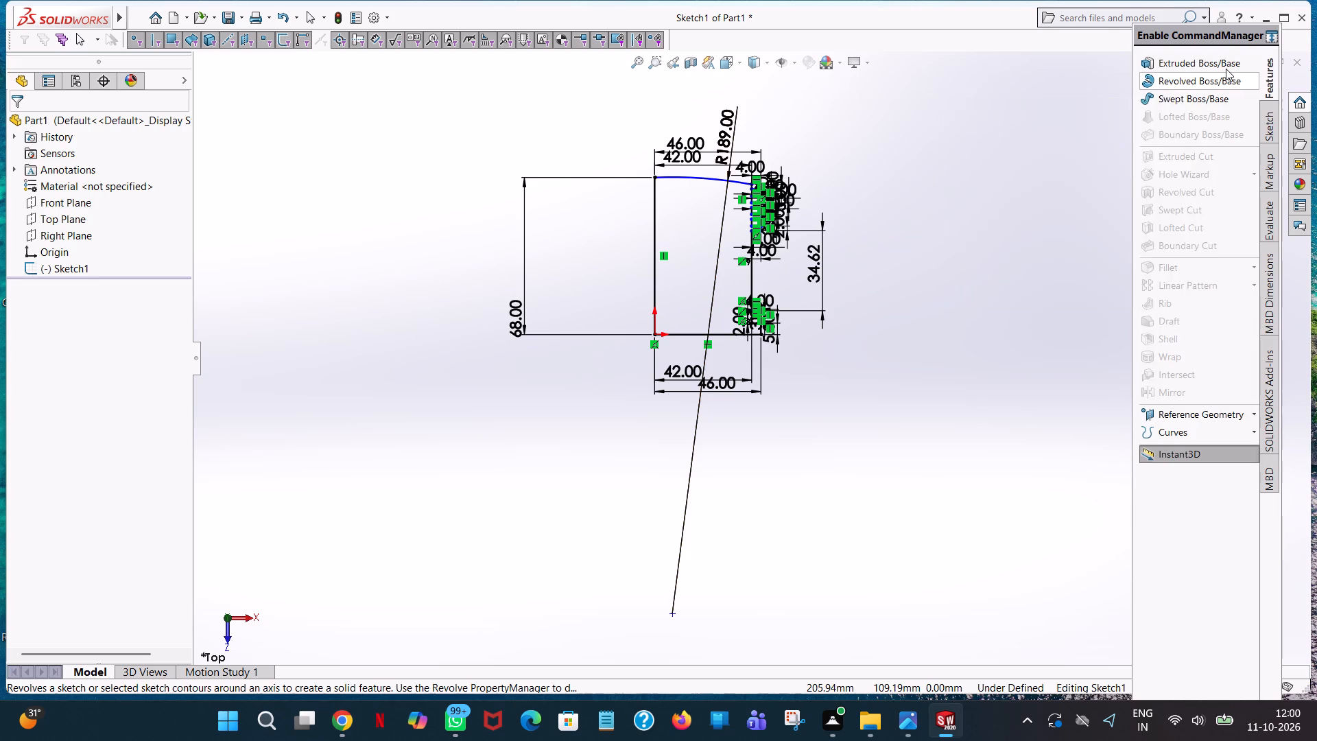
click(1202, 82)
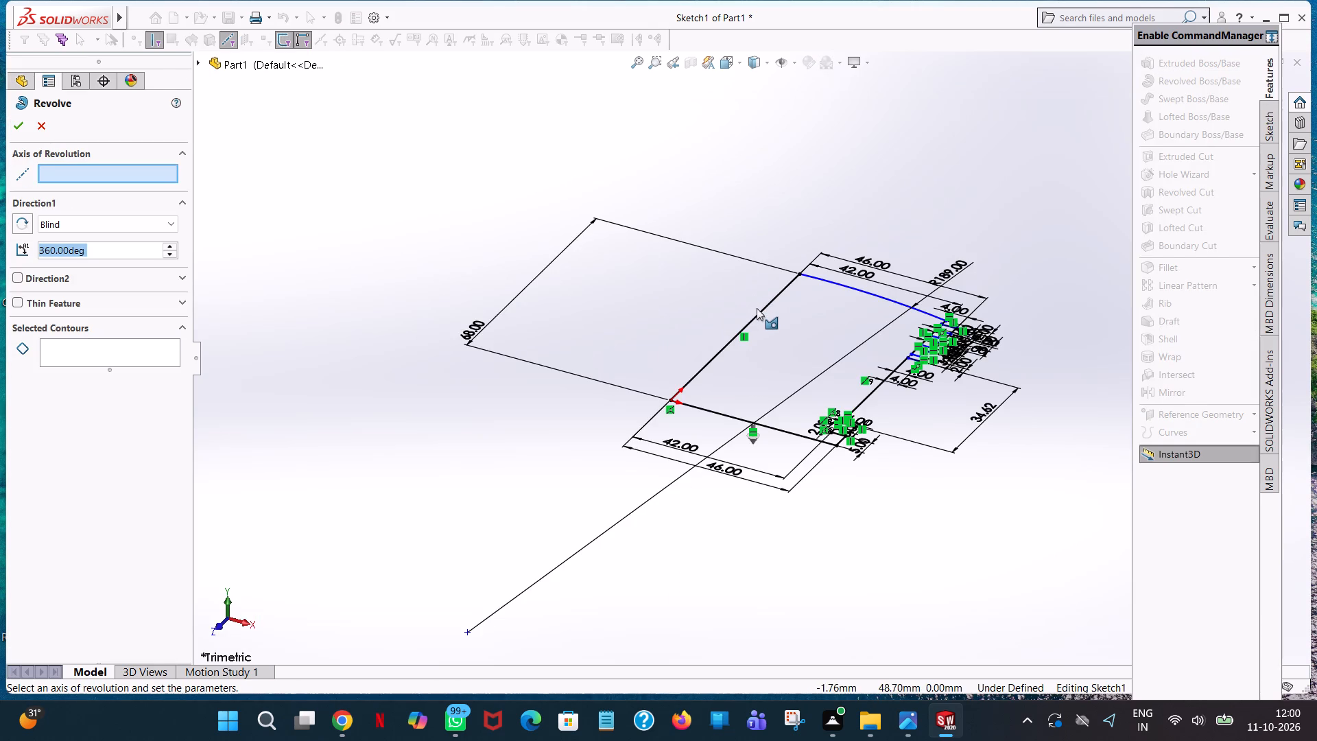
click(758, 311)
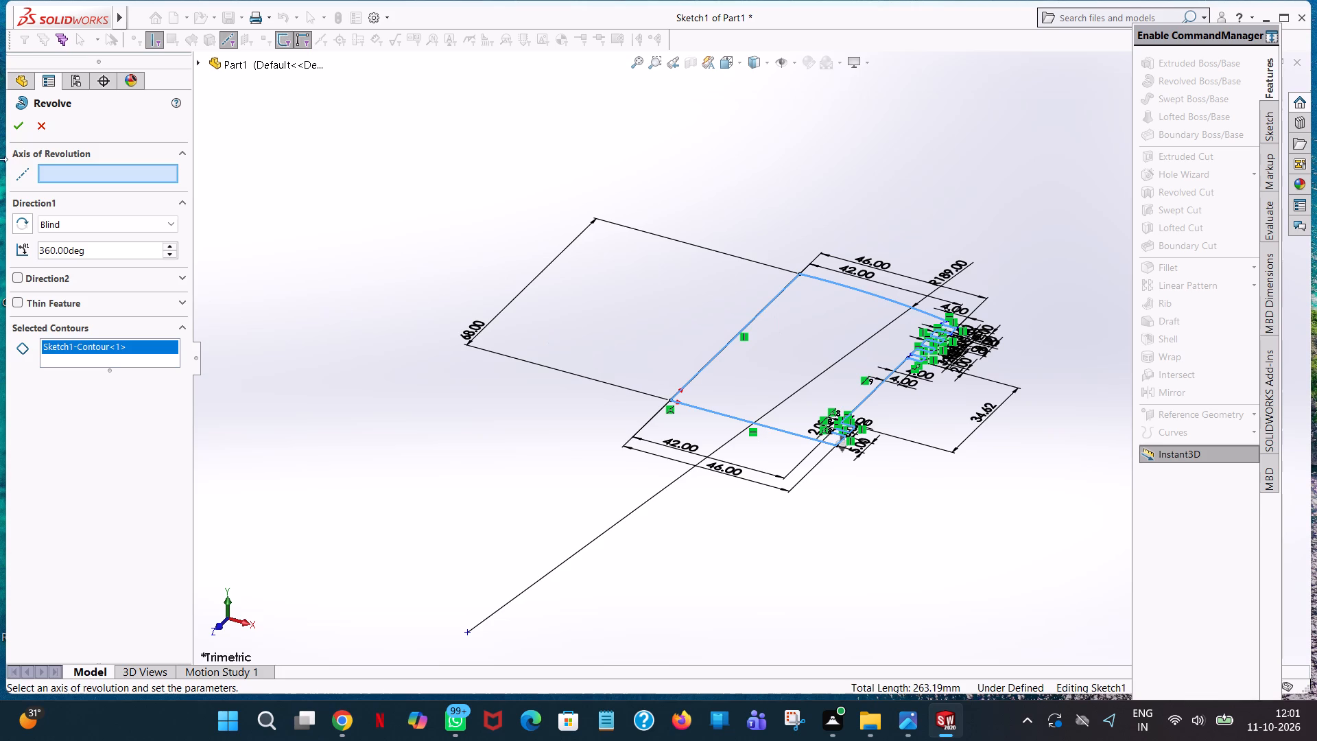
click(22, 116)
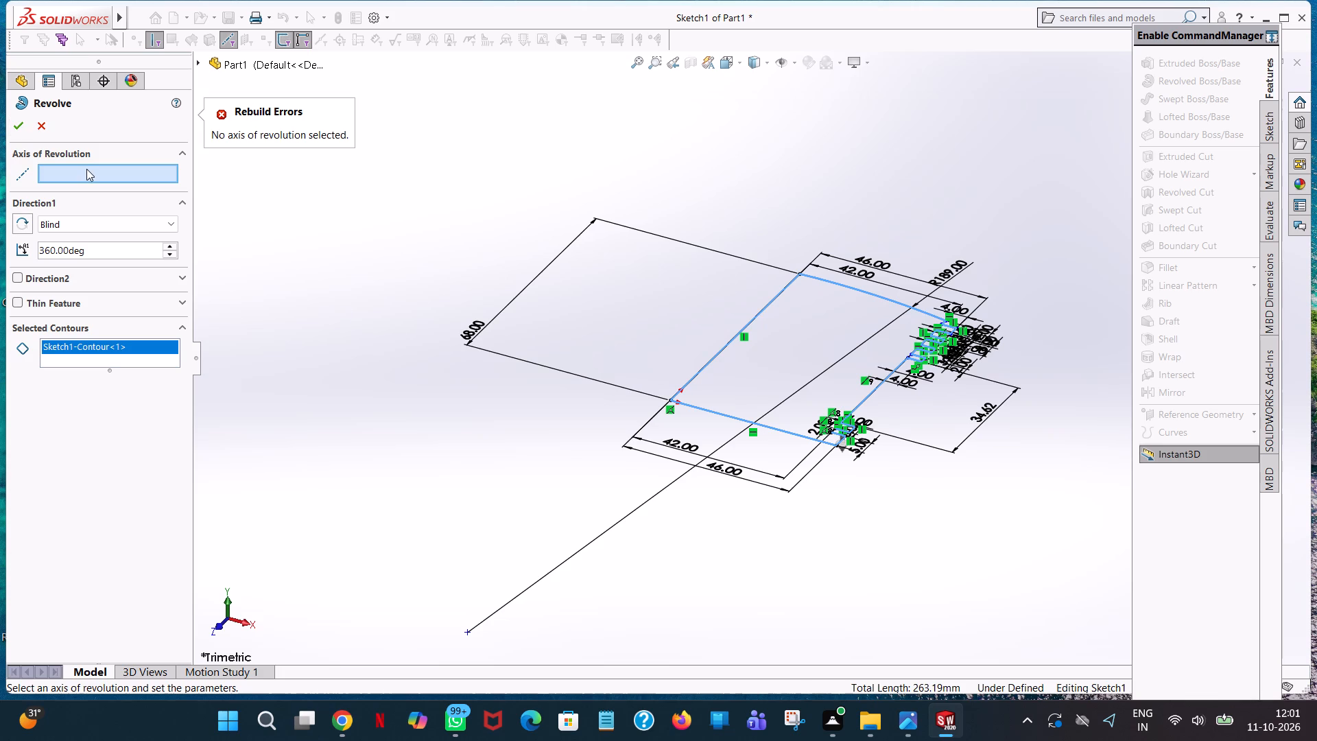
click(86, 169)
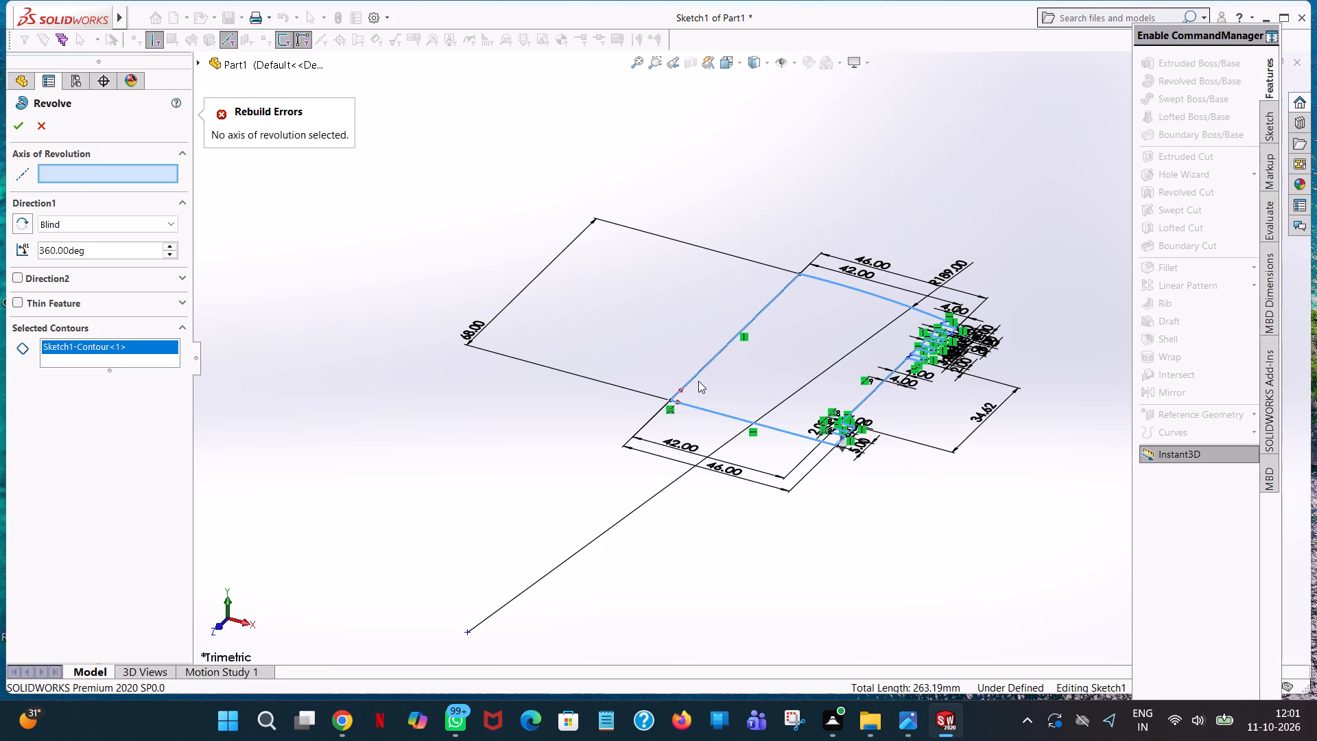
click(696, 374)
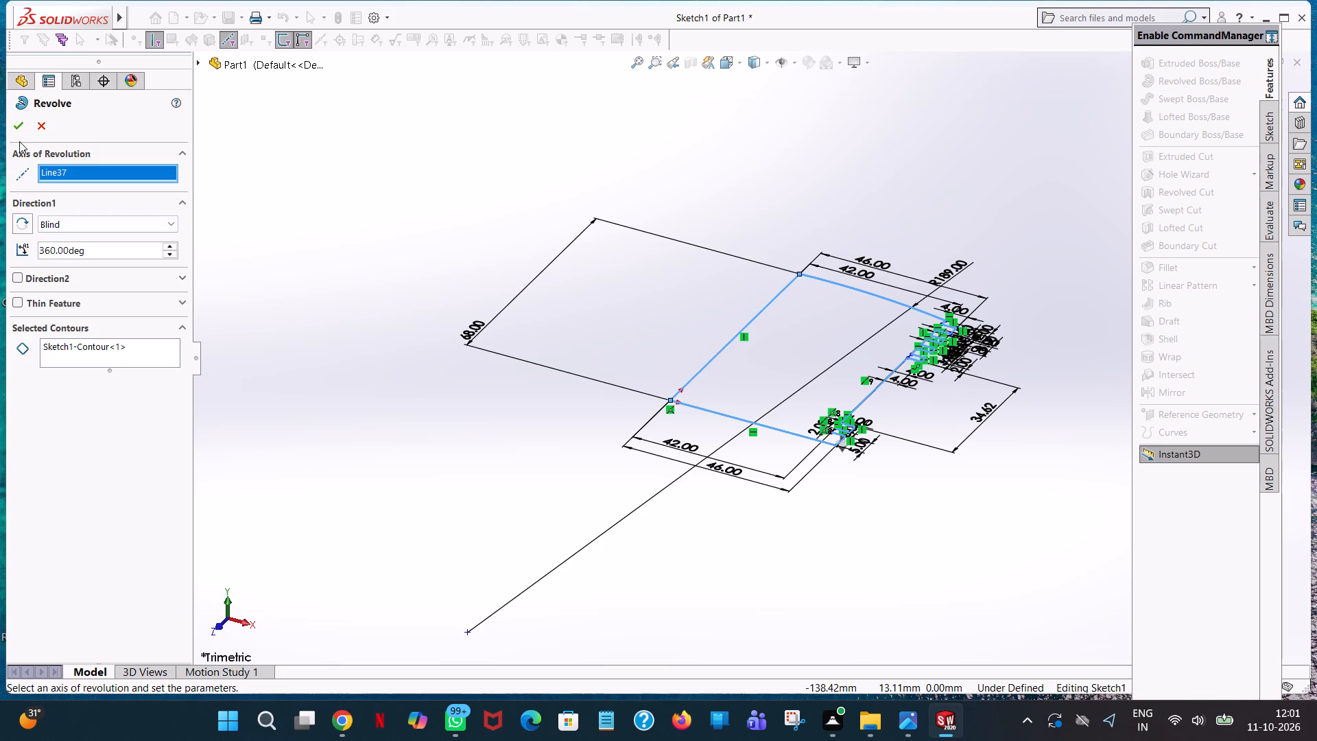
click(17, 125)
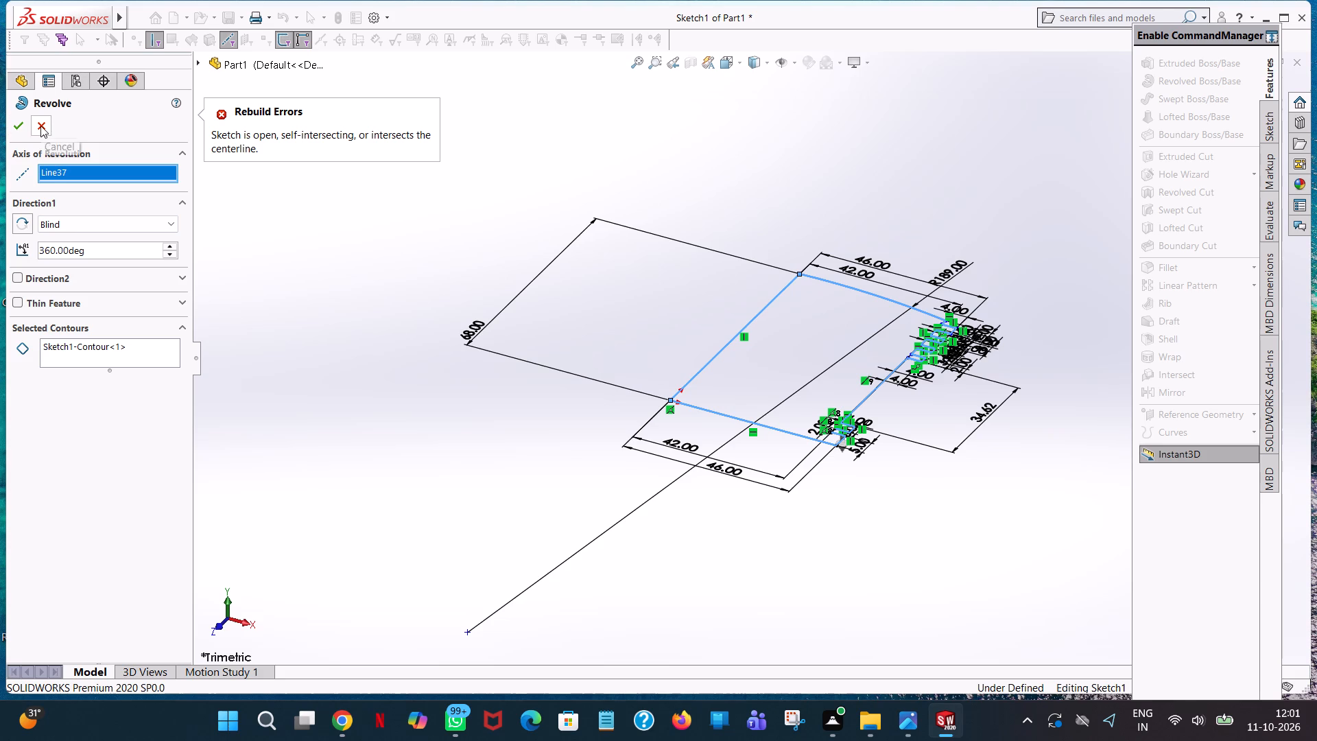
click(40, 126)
View the sketch from the Top and examine the joints around the two lowest teeth, the bottom corner and the long toothed-side line.
key(space)
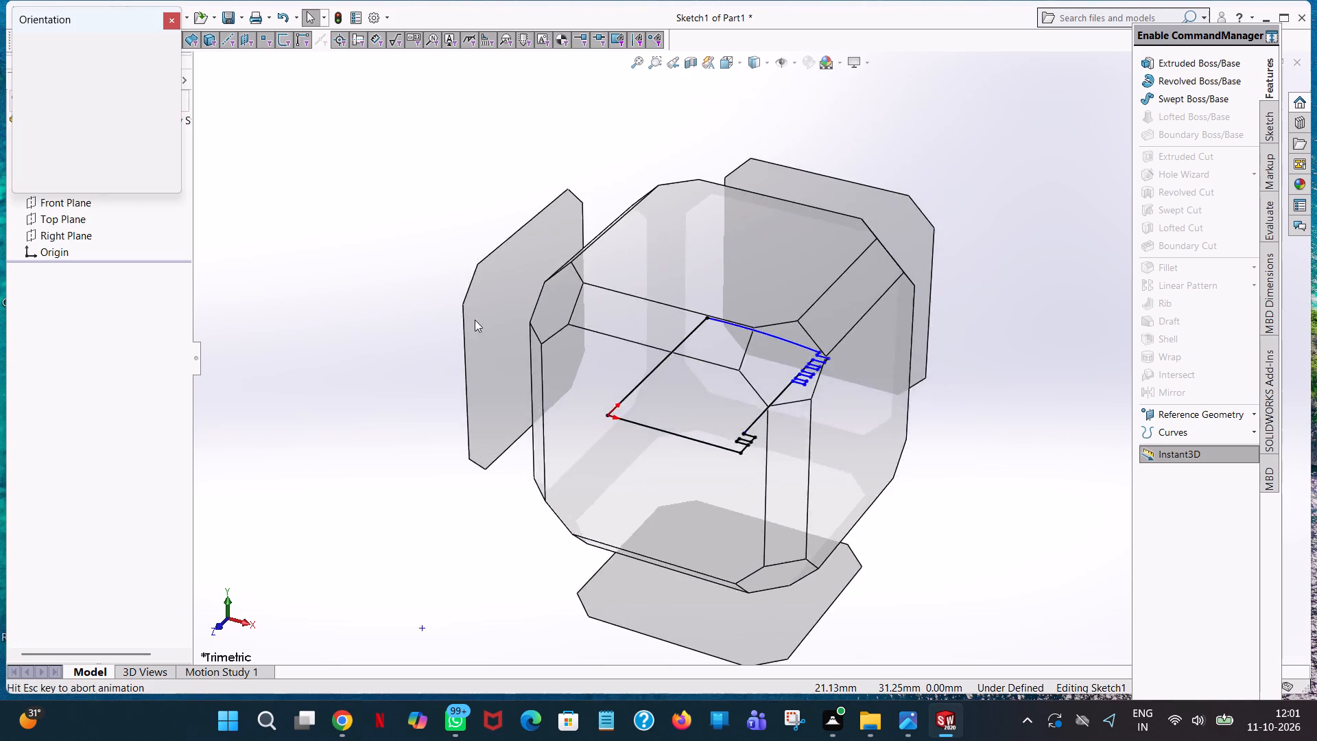
click(169, 103)
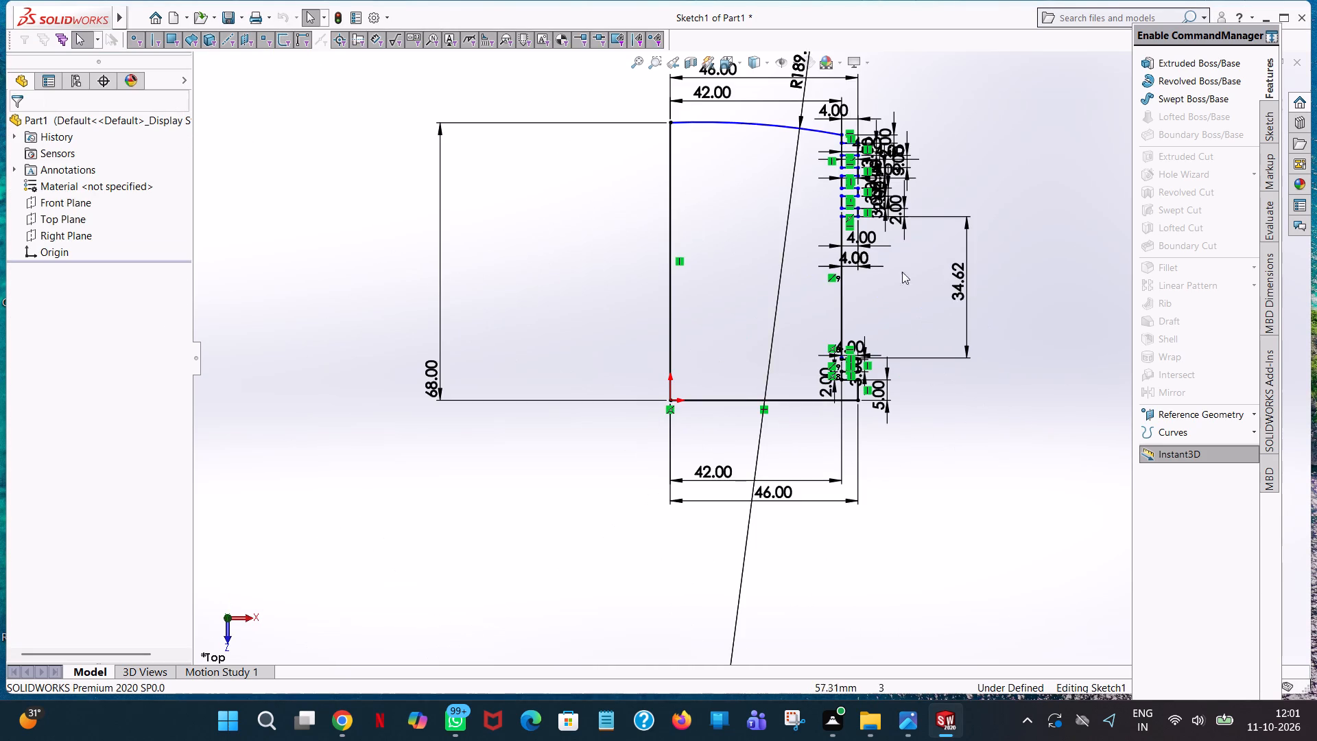
scroll(893, 309, down, 6)
scroll(787, 458, down, 7)
scroll(598, 482, down, 4)
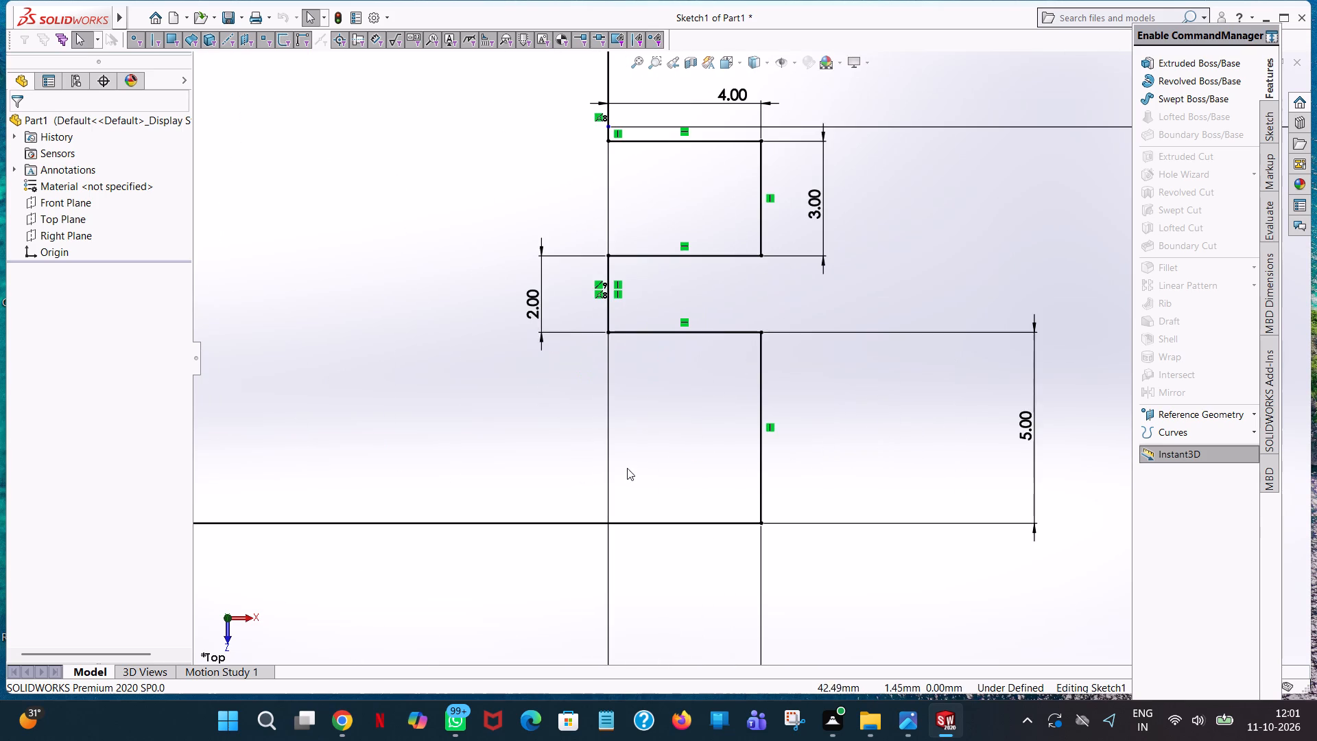
scroll(731, 169, down, 4)
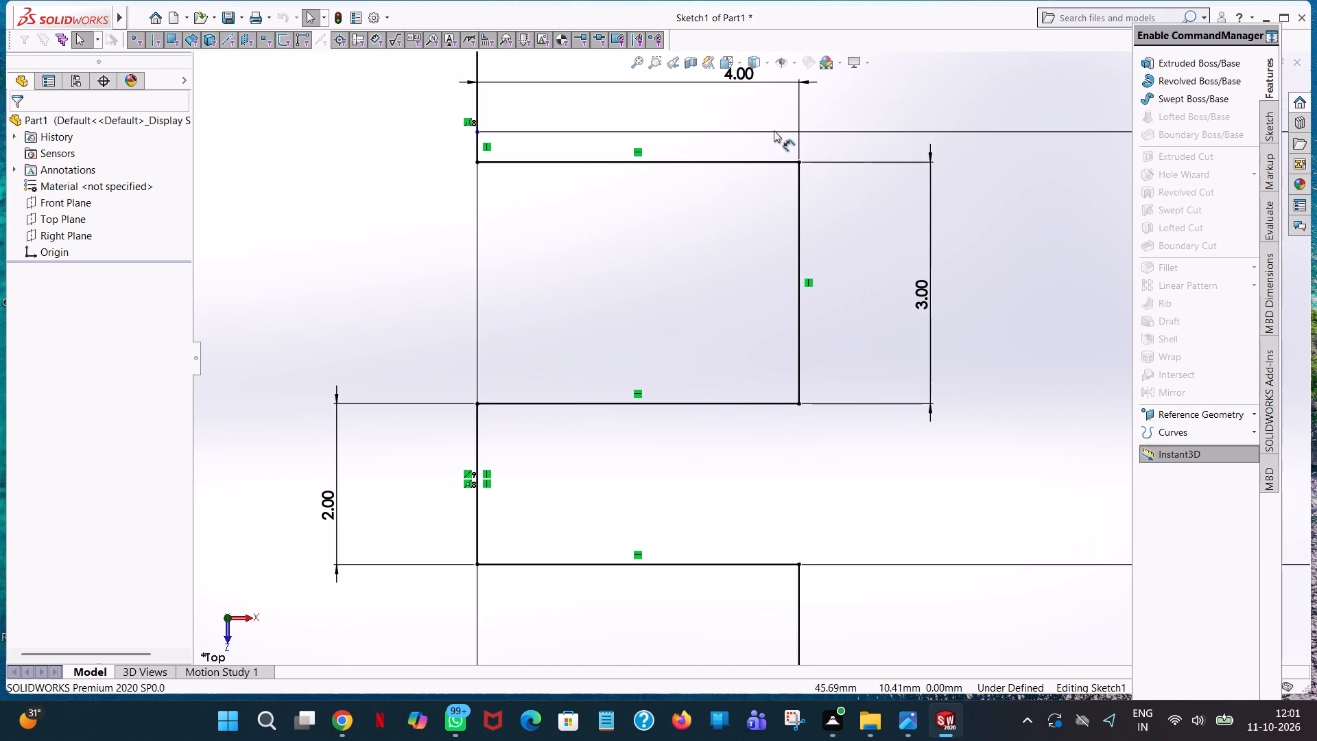
scroll(499, 137, down, 8)
scroll(598, 246, down, 6)
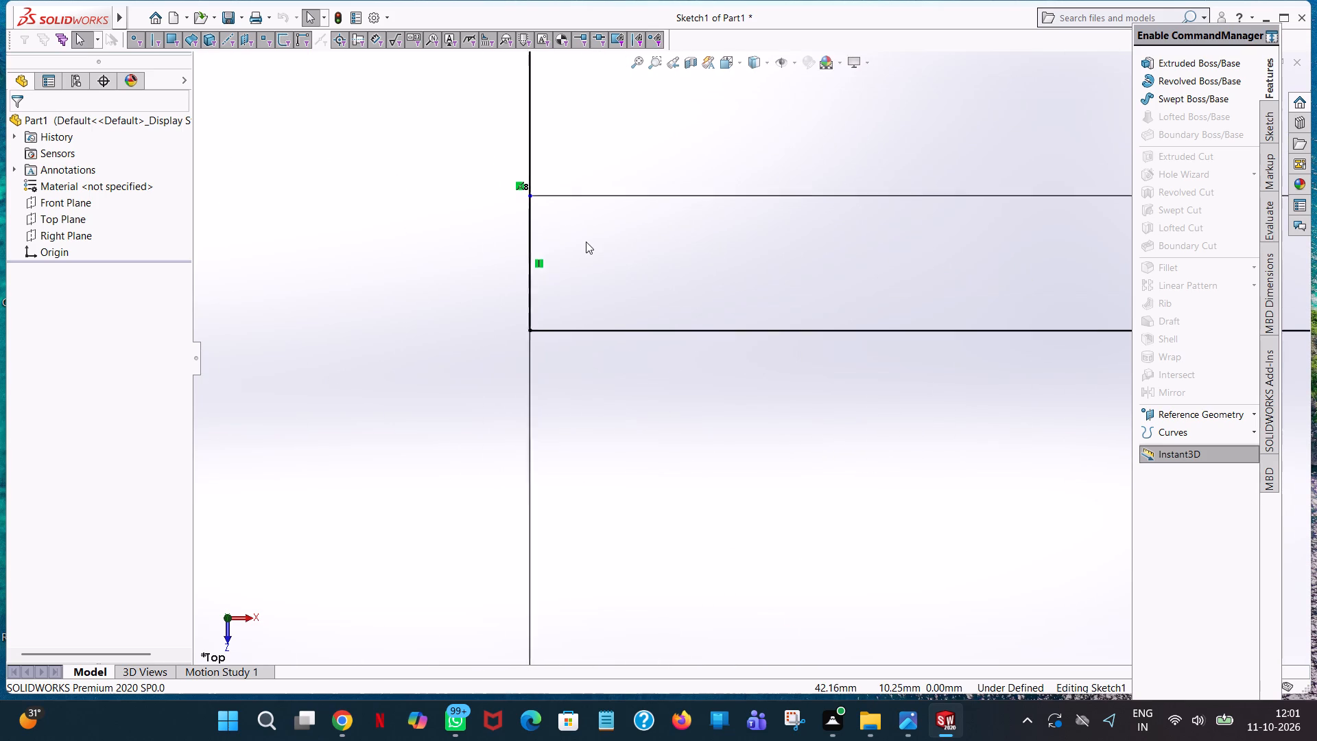
scroll(546, 207, up, 7)
scroll(546, 206, up, 20)
scroll(546, 206, up, 1)
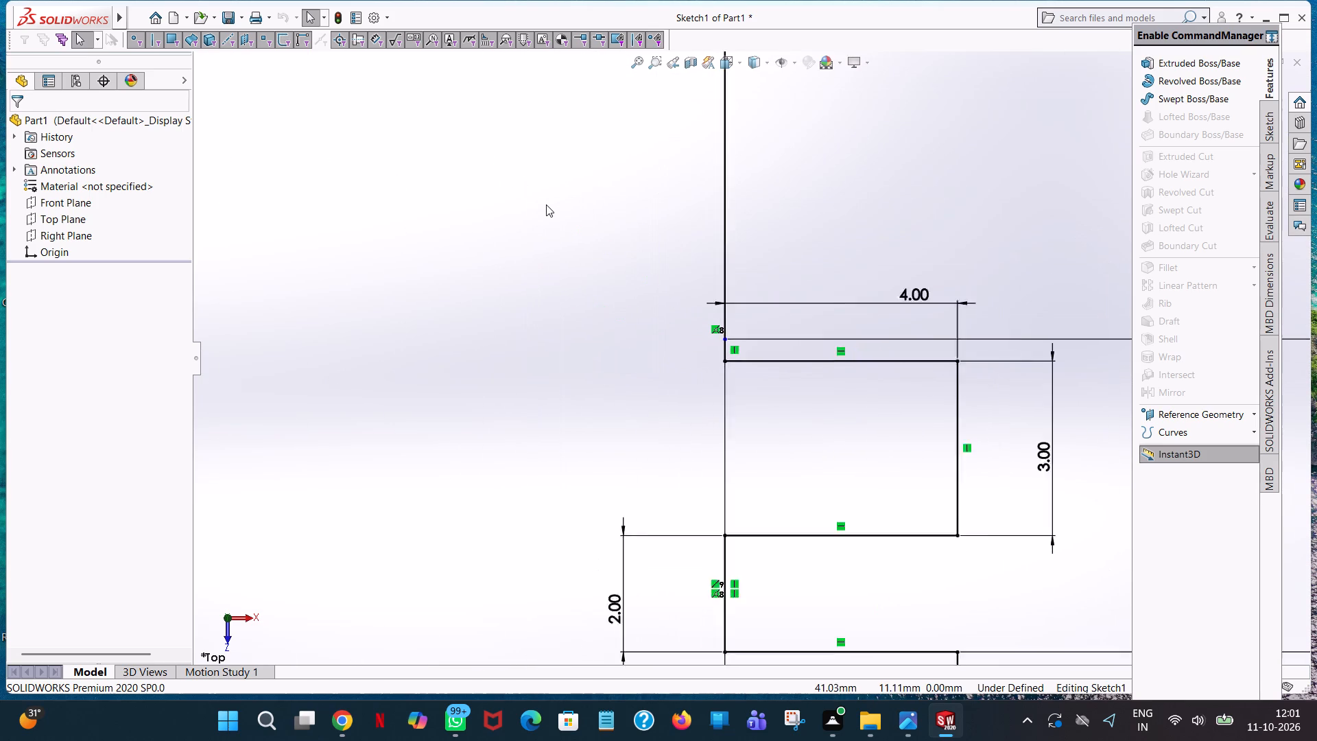
scroll(892, 569, up, 6)
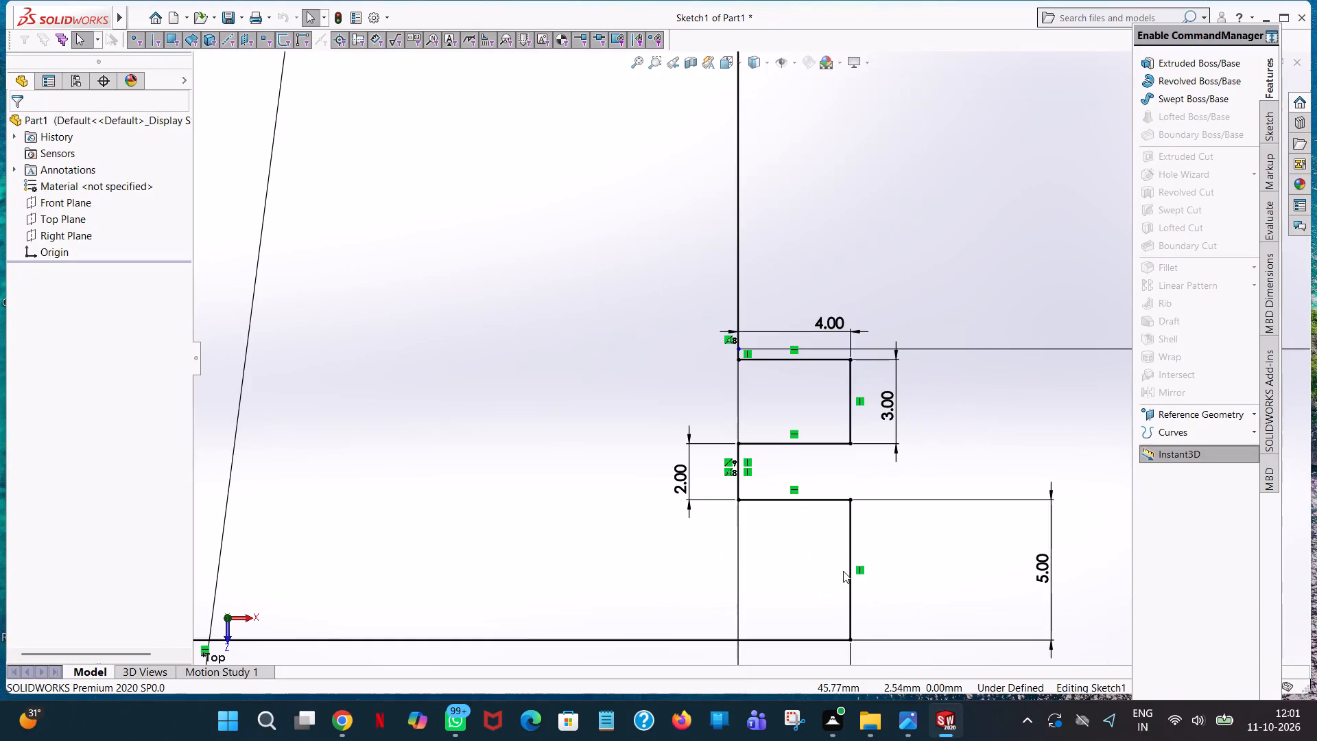
scroll(829, 607, up, 5)
scroll(807, 604, down, 3)
scroll(835, 447, down, 4)
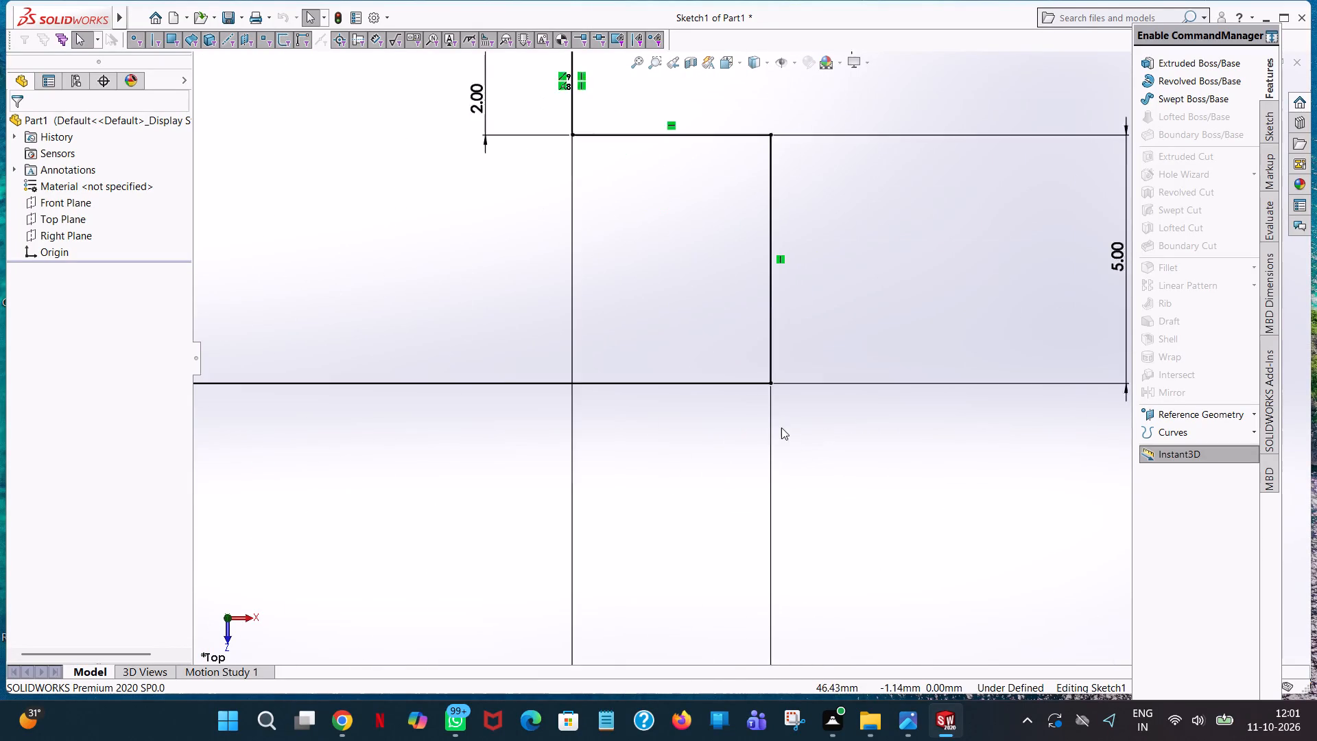
scroll(763, 366, up, 5)
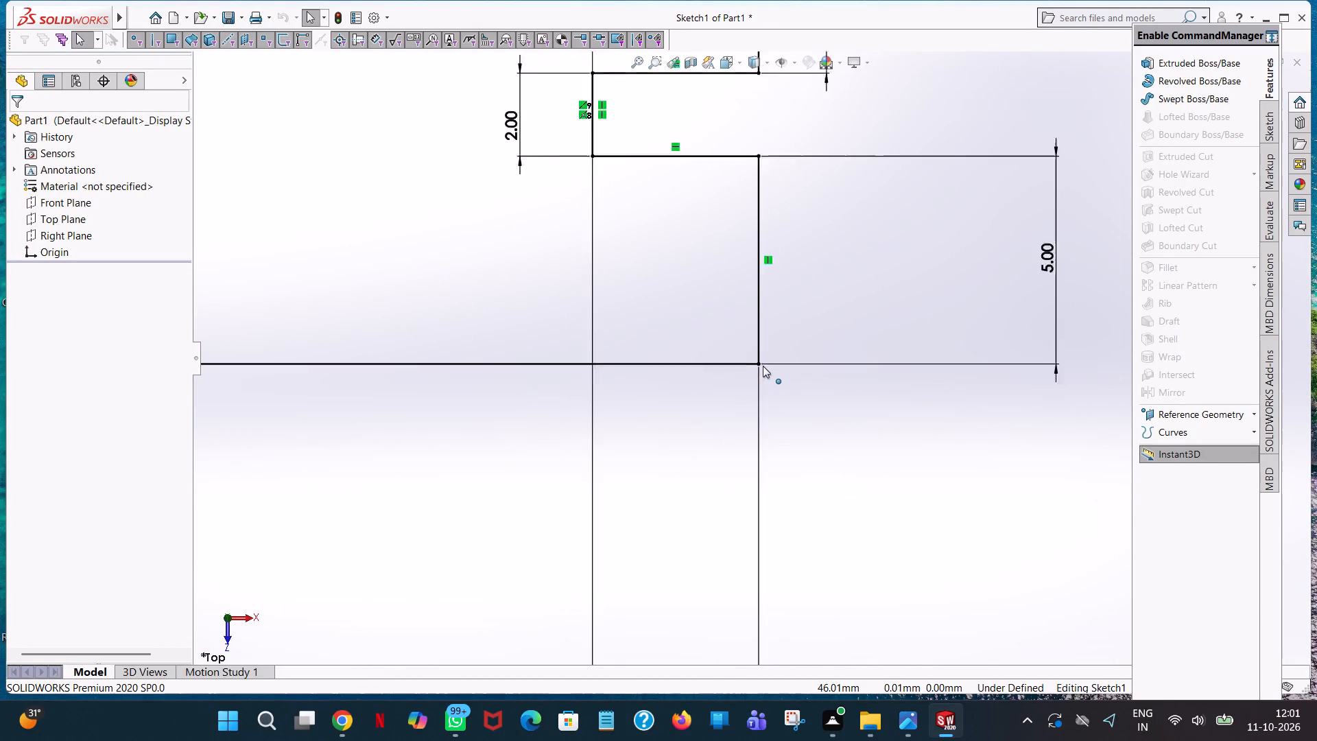
scroll(763, 366, up, 1)
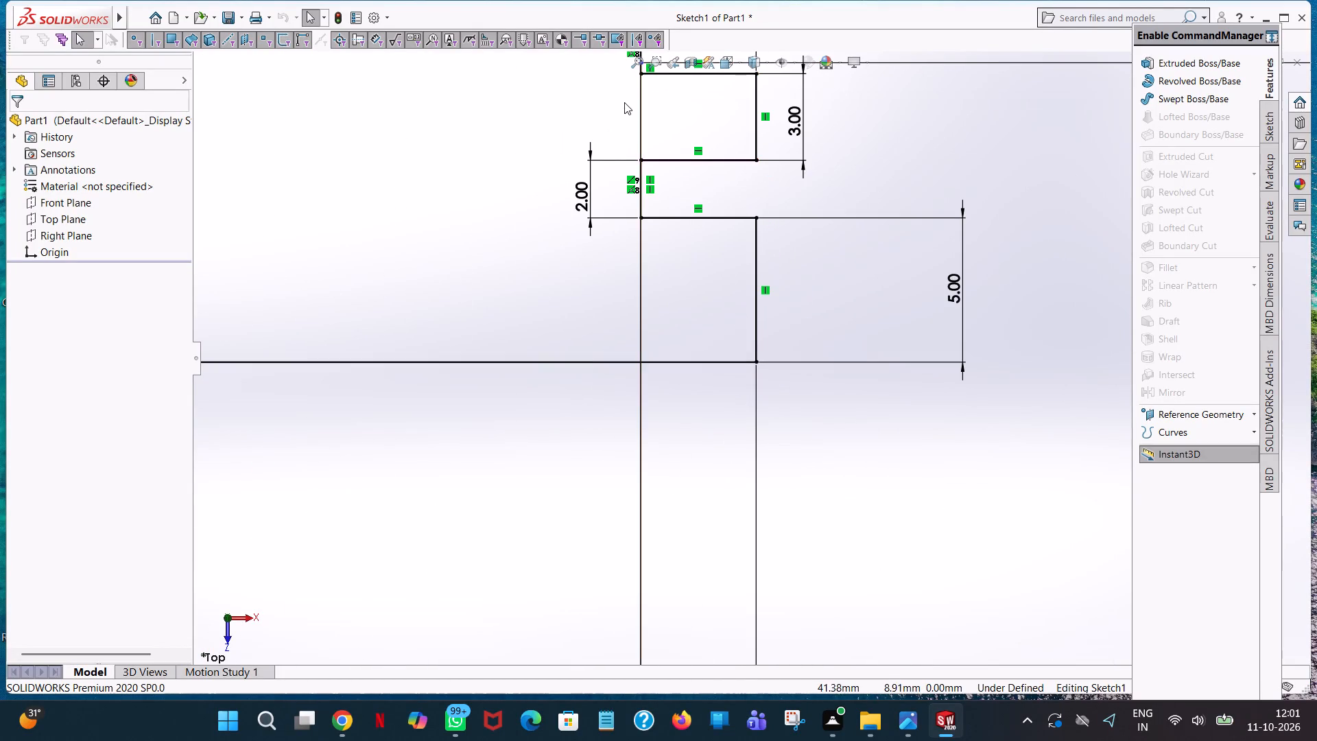
scroll(625, 102, down, 3)
scroll(752, 113, up, 5)
scroll(713, 193, down, 2)
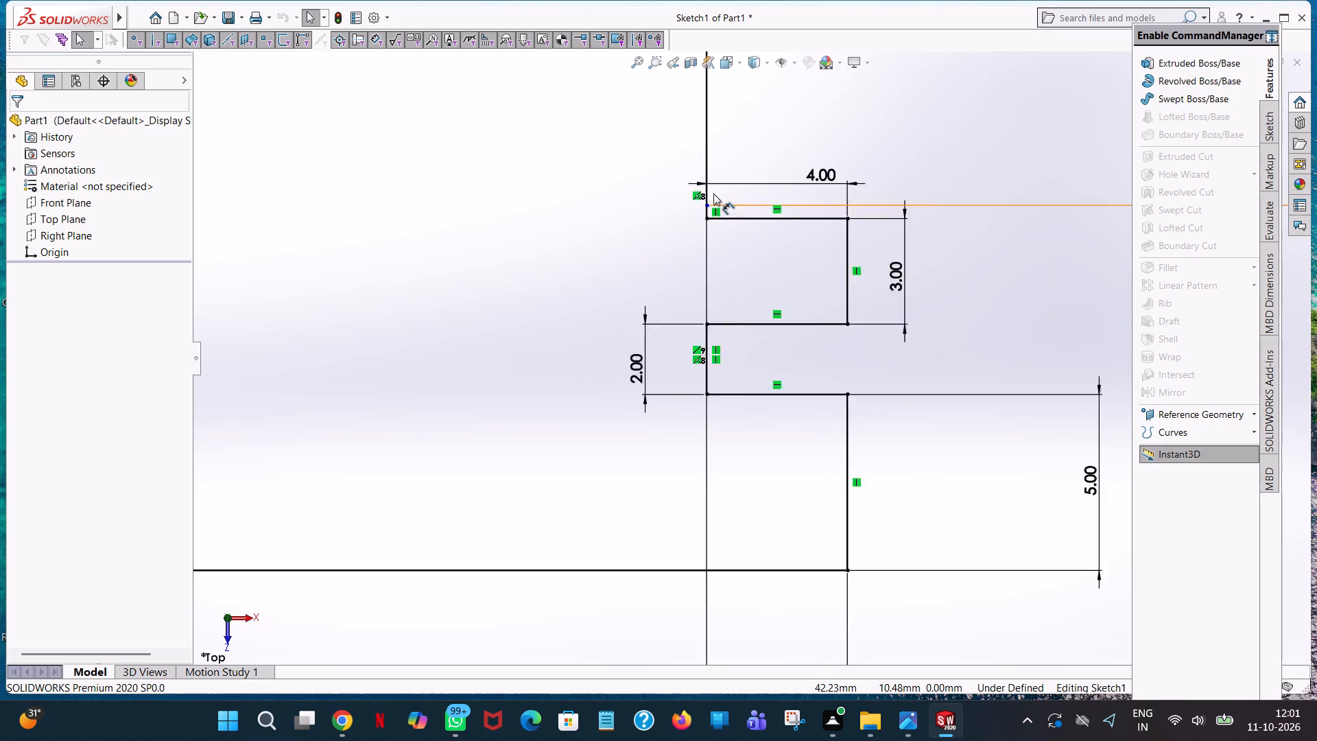
scroll(713, 193, down, 3)
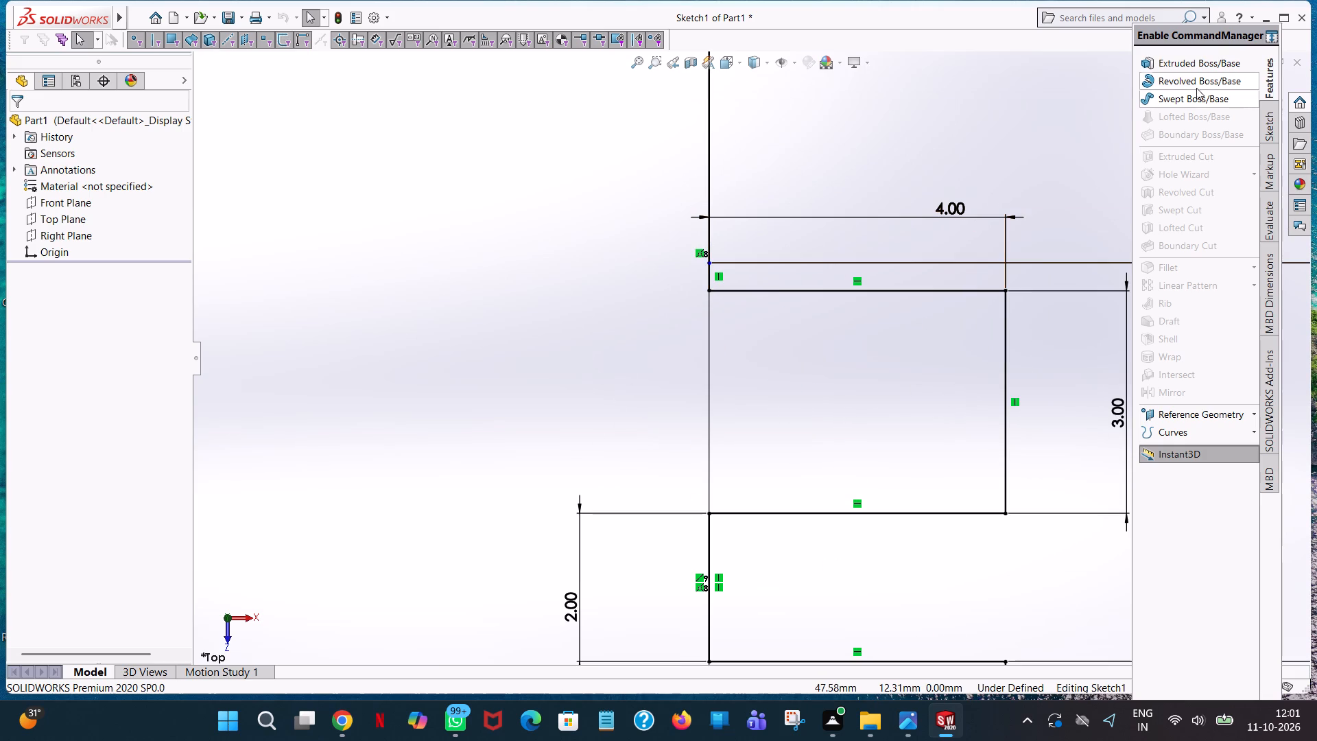
Trim away the tiny vertical segment between the 3 mm tooth's upper inner corner and the lower end of the long line above it.
click(1269, 119)
click(1198, 163)
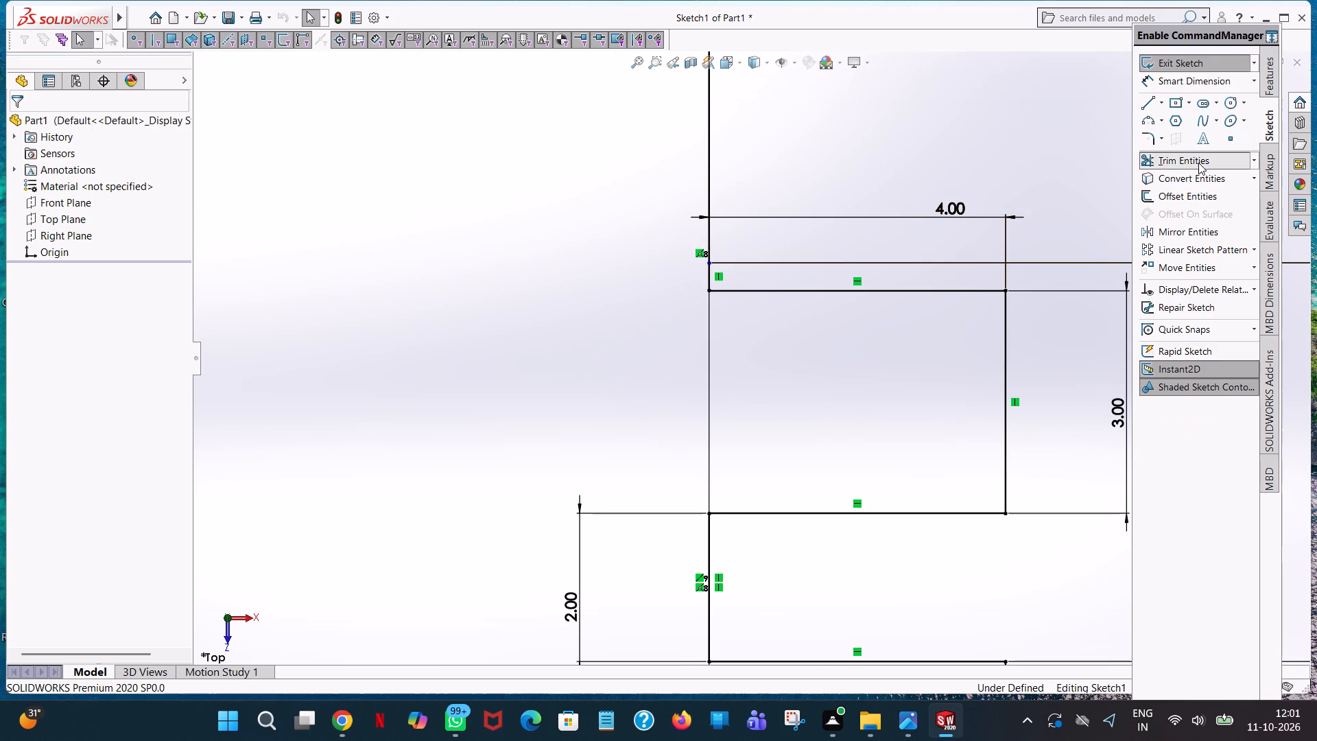
click(711, 277)
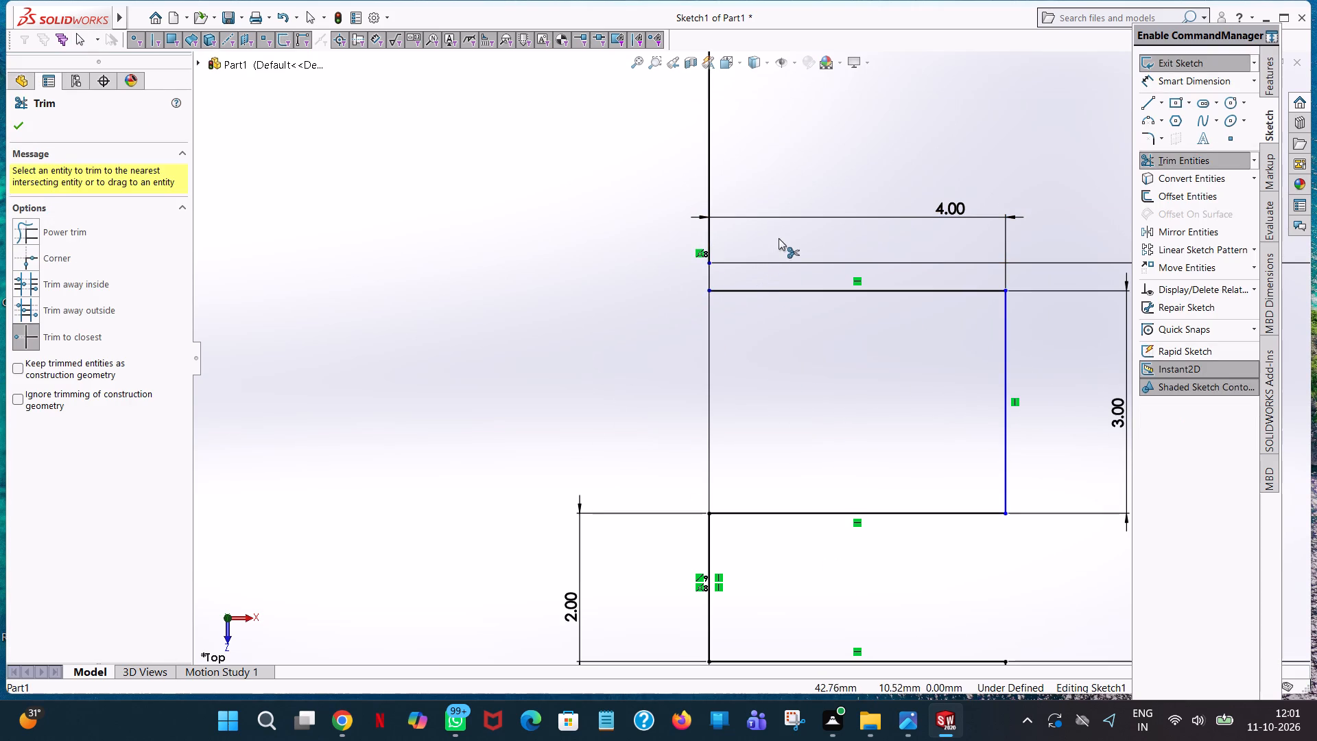
scroll(785, 231, up, 6)
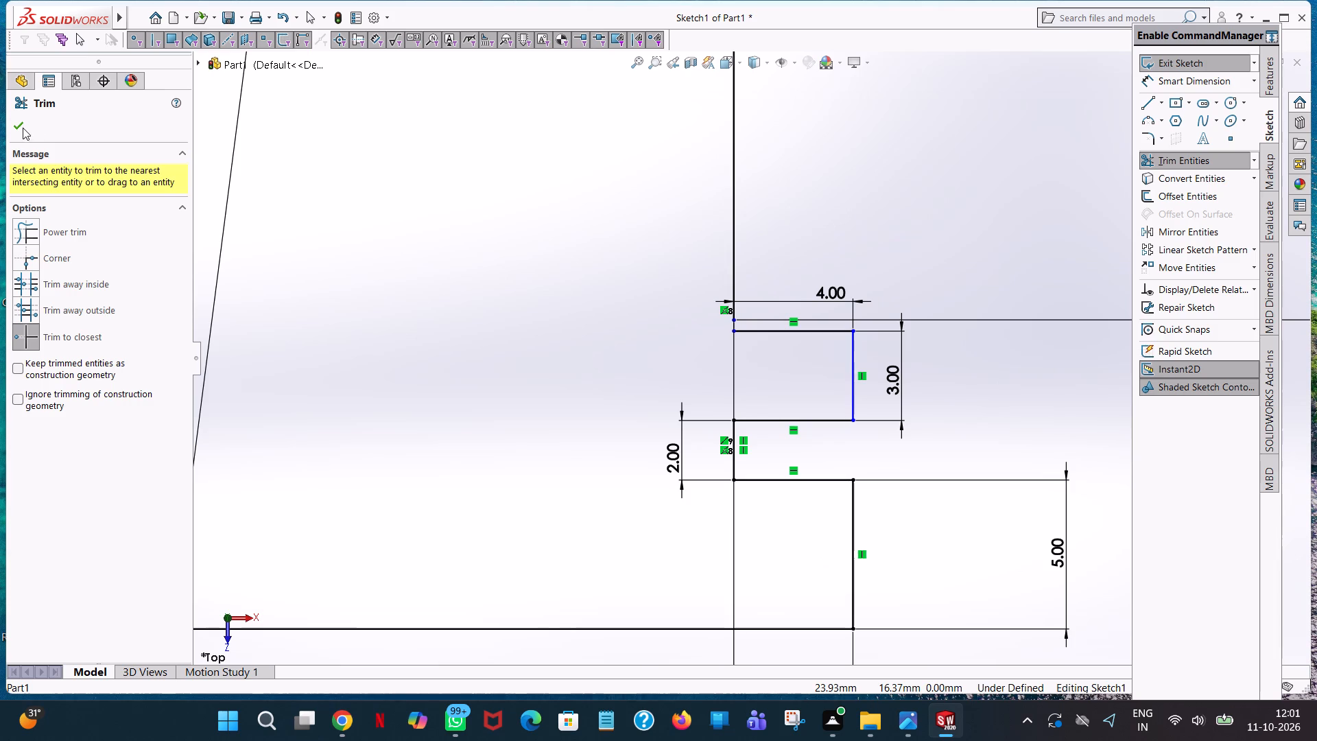
scroll(839, 329, up, 3)
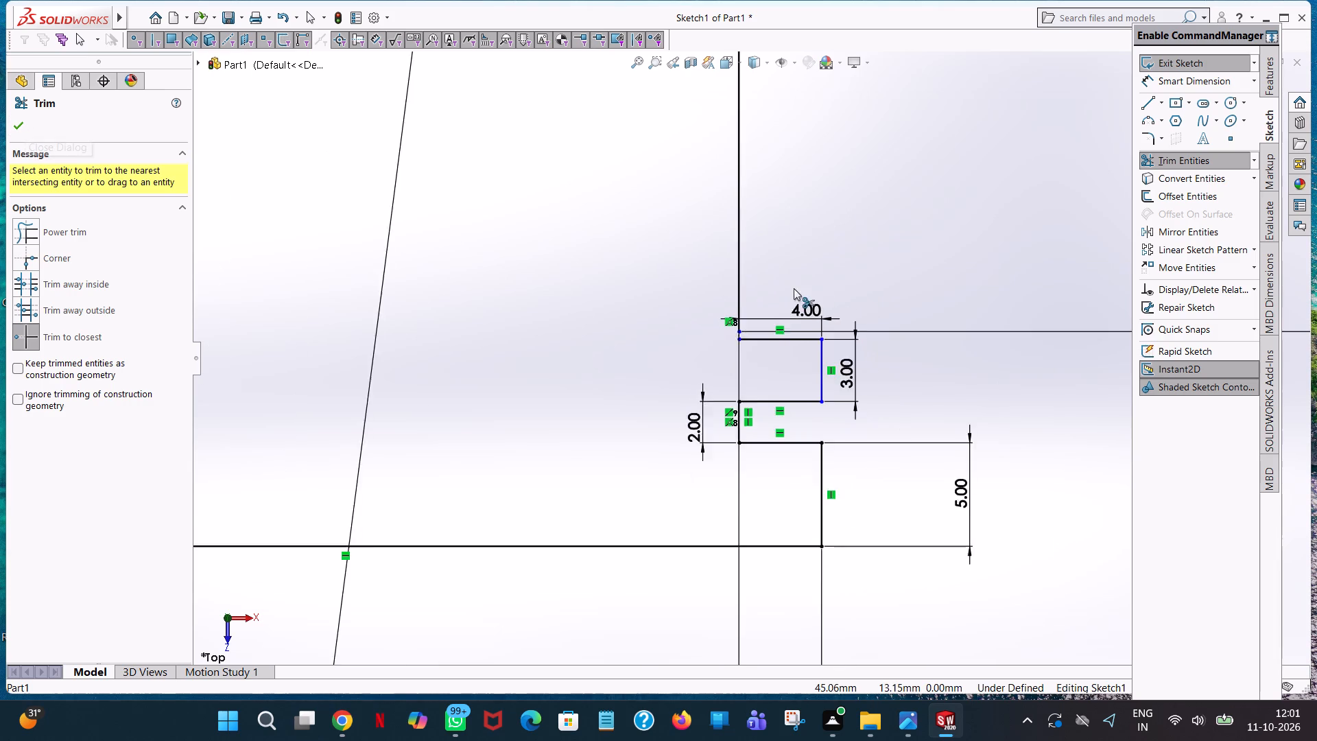
scroll(760, 305, down, 8)
scroll(723, 375, down, 4)
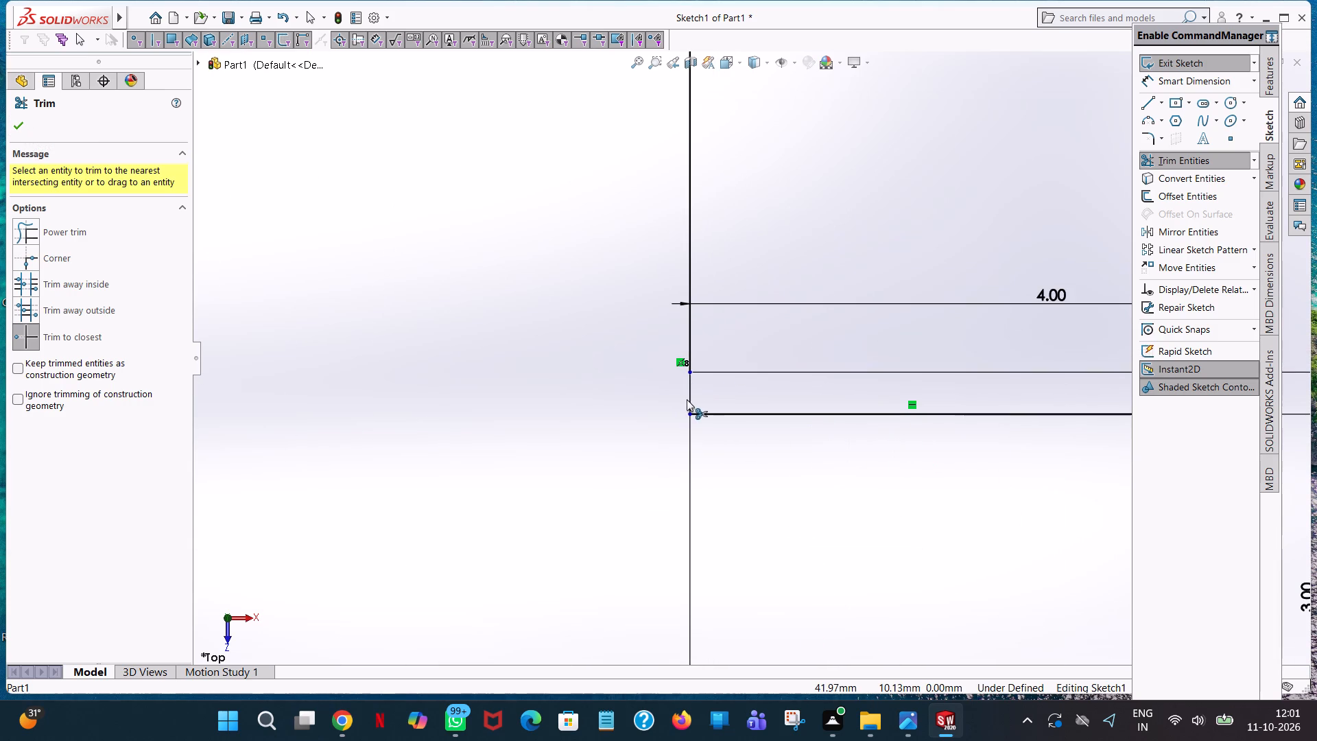
click(689, 394)
click(689, 394)
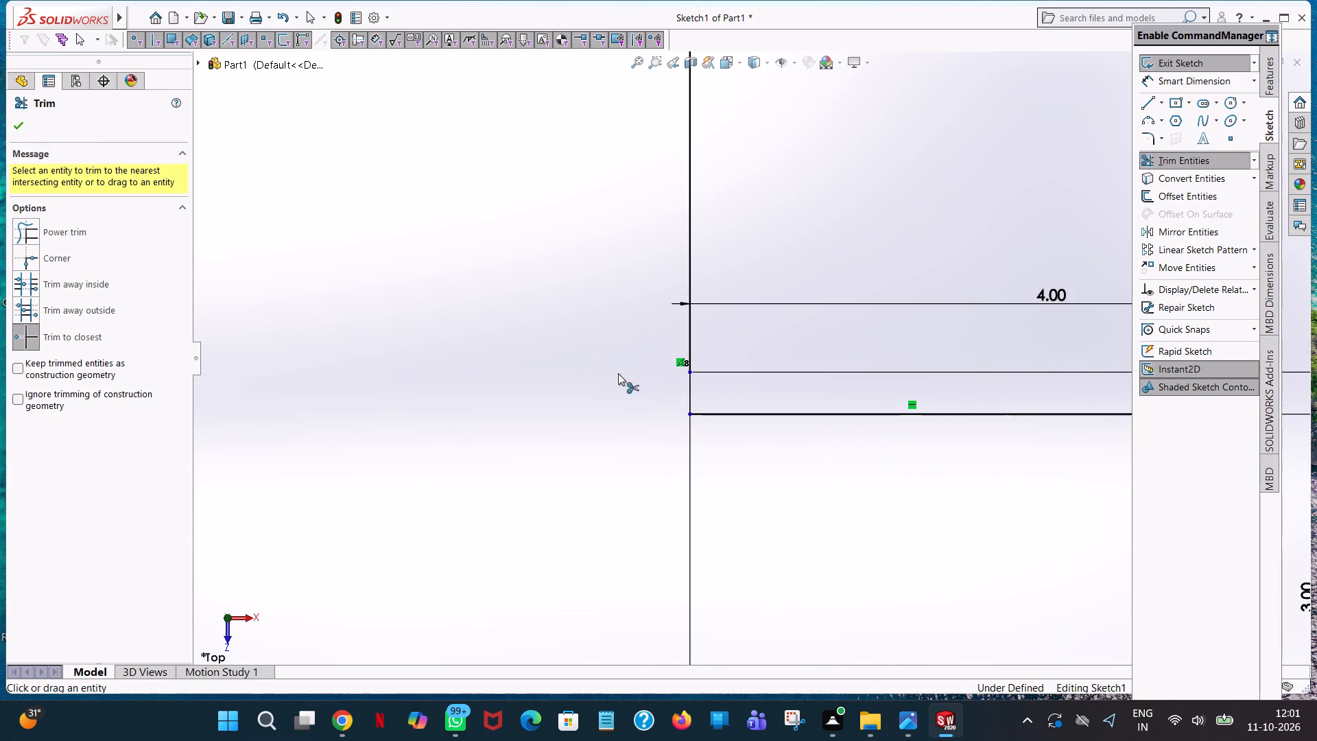
click(14, 123)
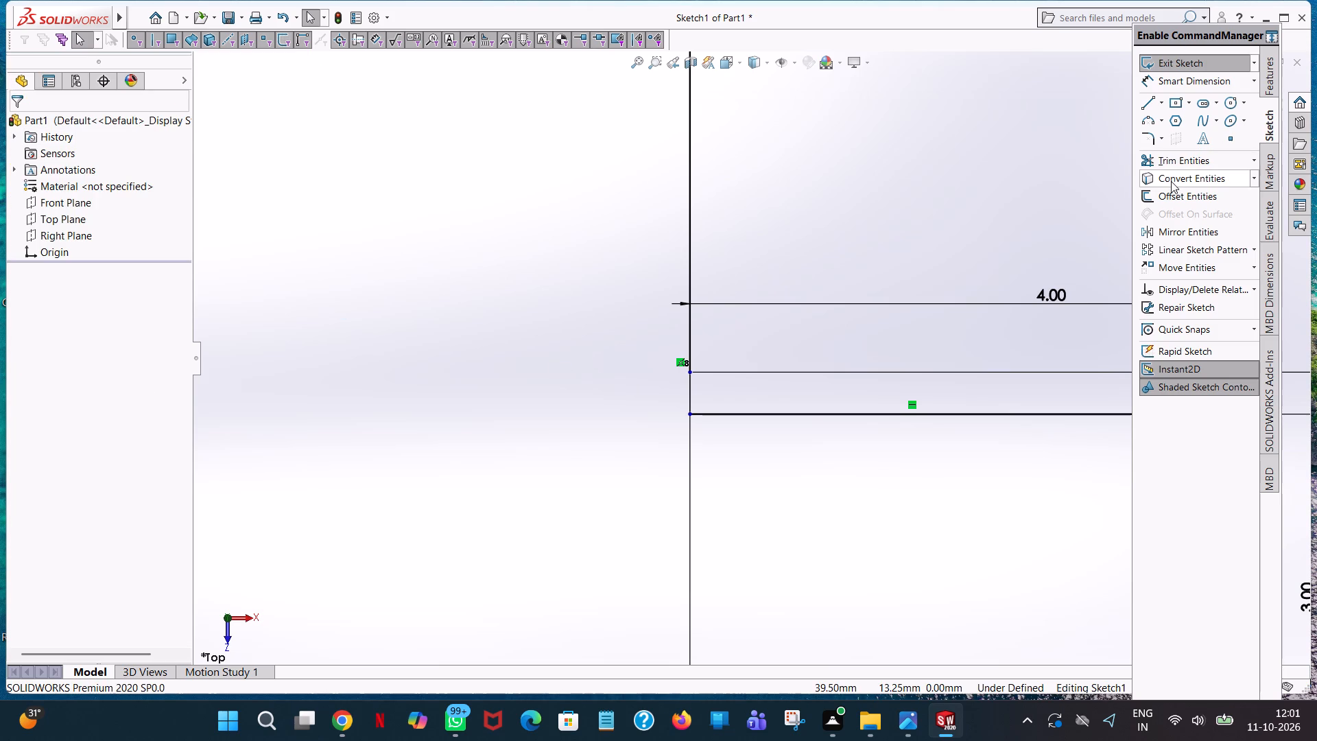
click(1172, 163)
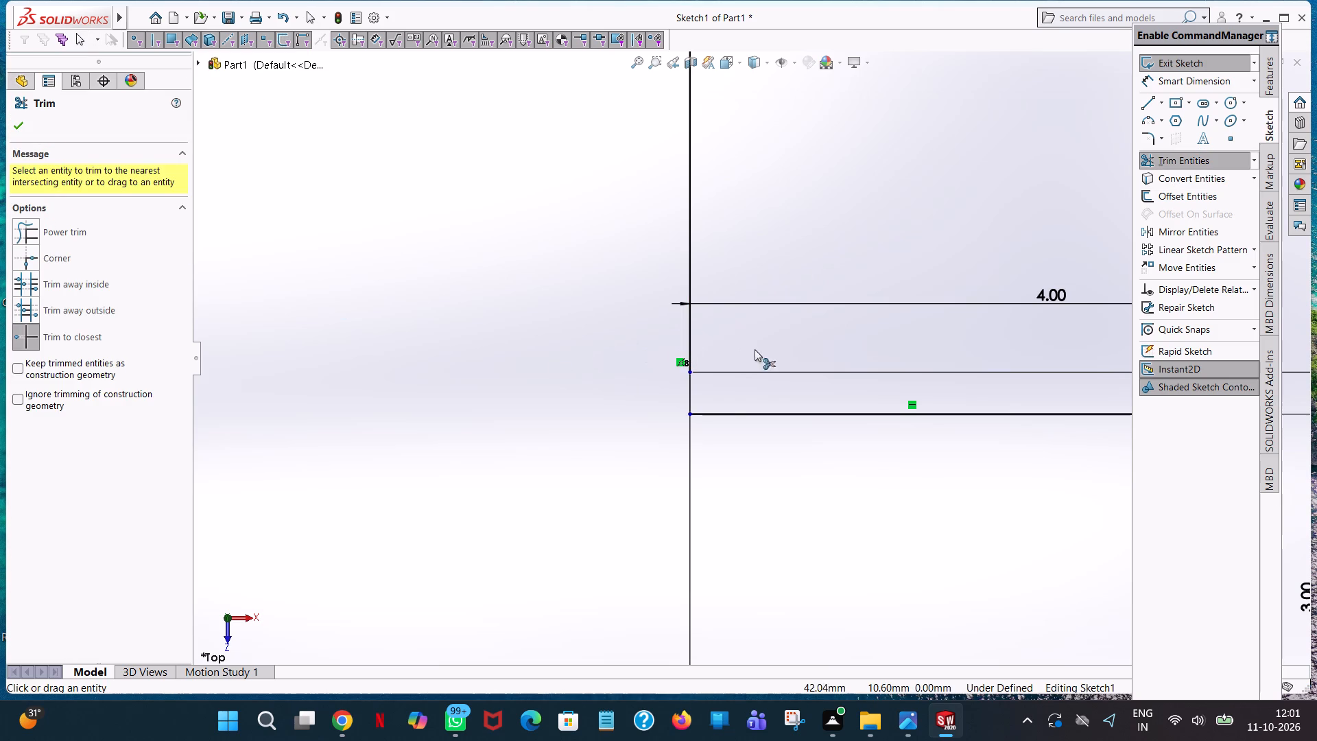
triple_click(687, 391)
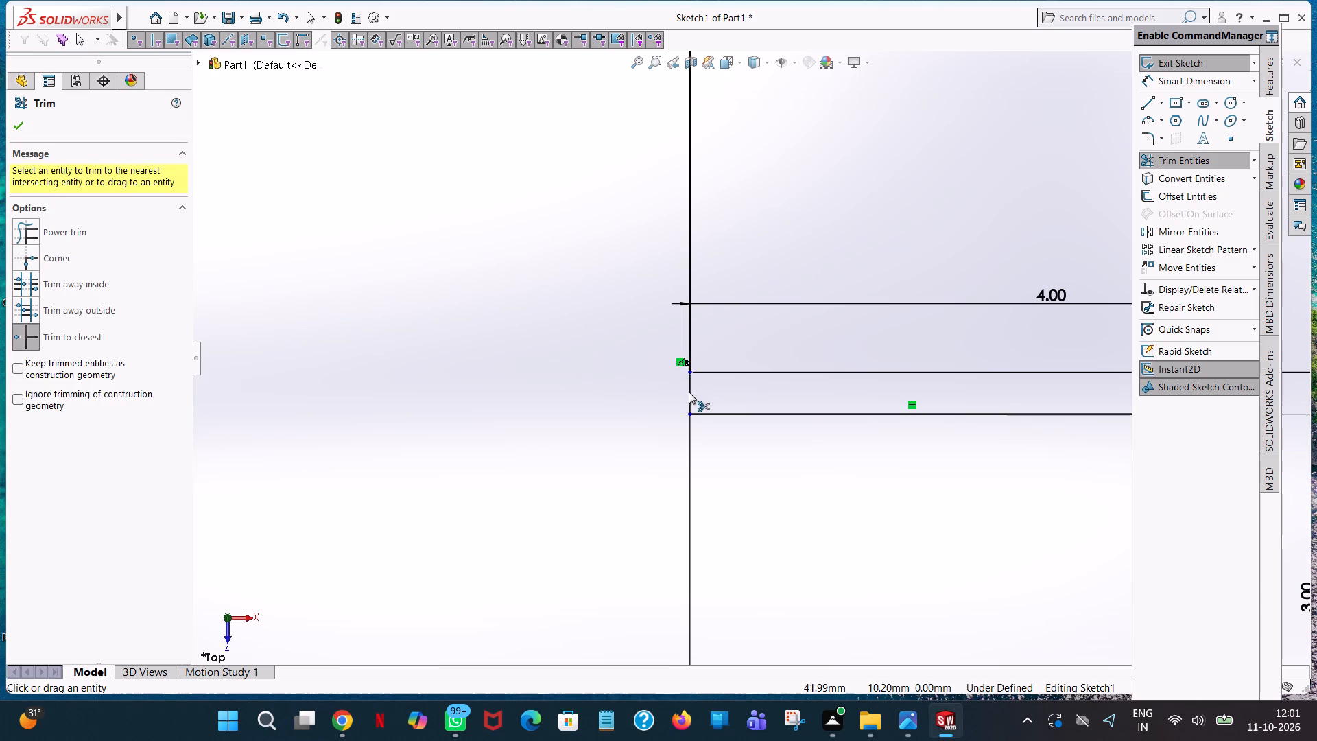
click(689, 392)
Draw a vertical line about 0.38 mm long from the 3 mm tooth's upper inner corner to the long line's lower end.
click(1145, 99)
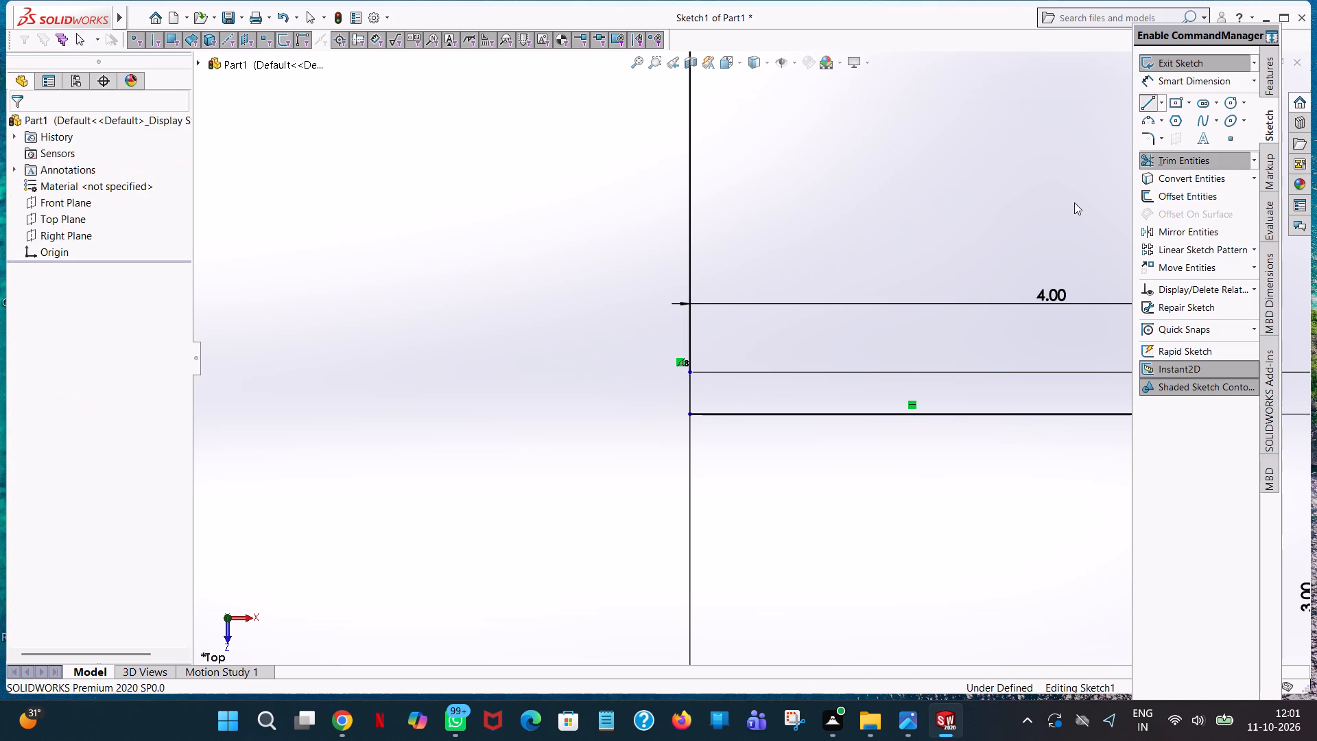
scroll(909, 388, up, 6)
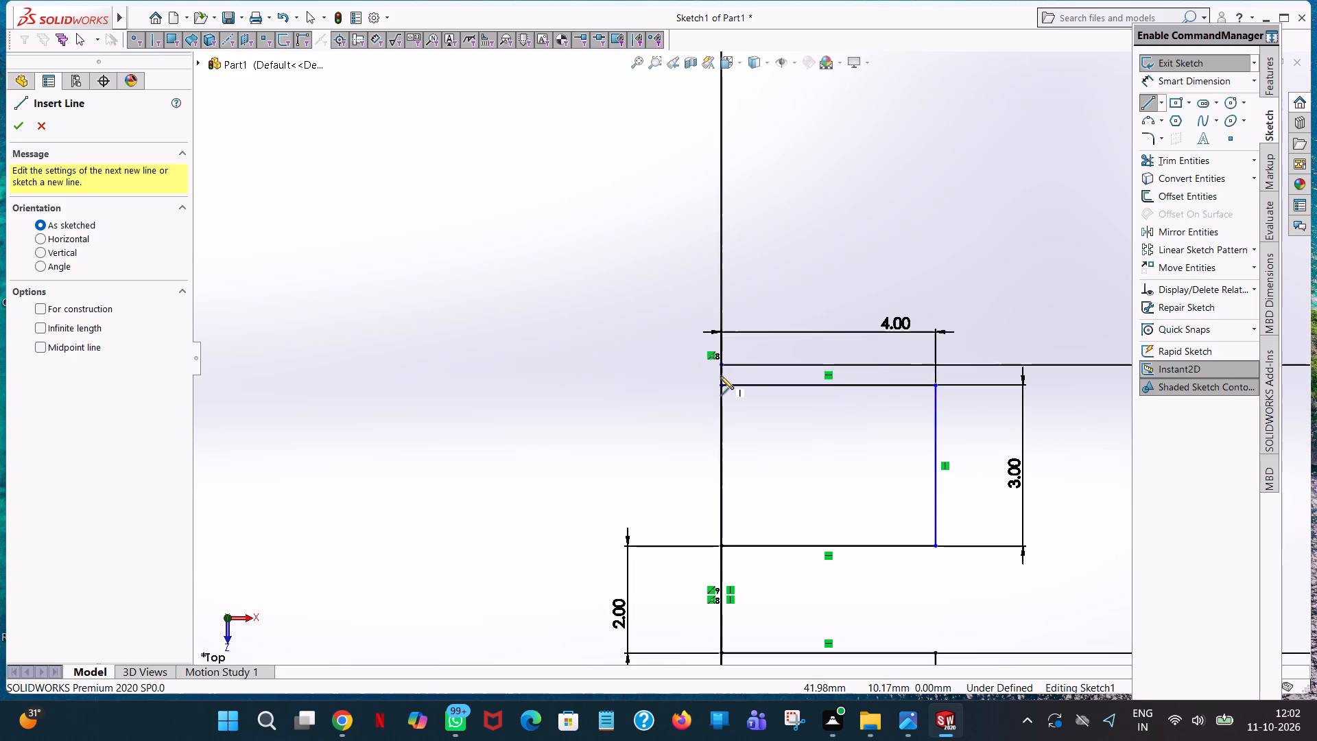
click(720, 384)
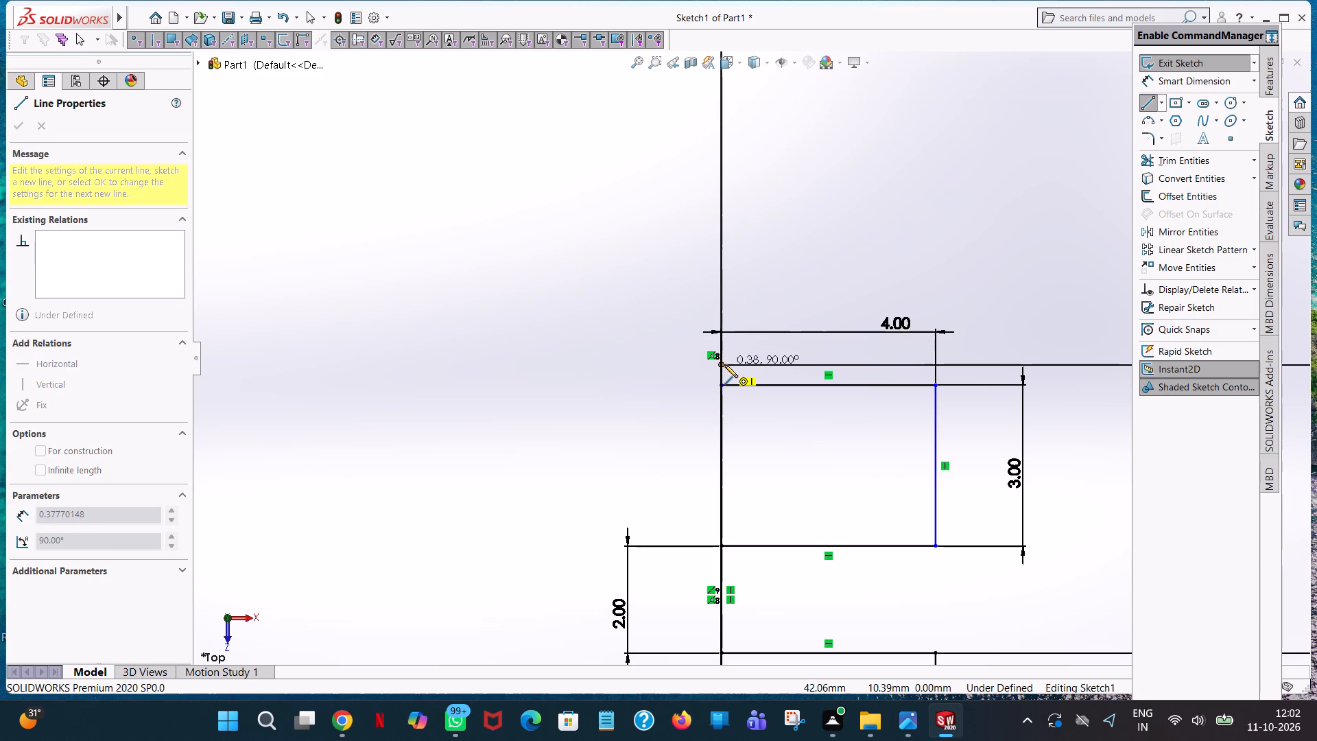
click(722, 366)
right_click(722, 366)
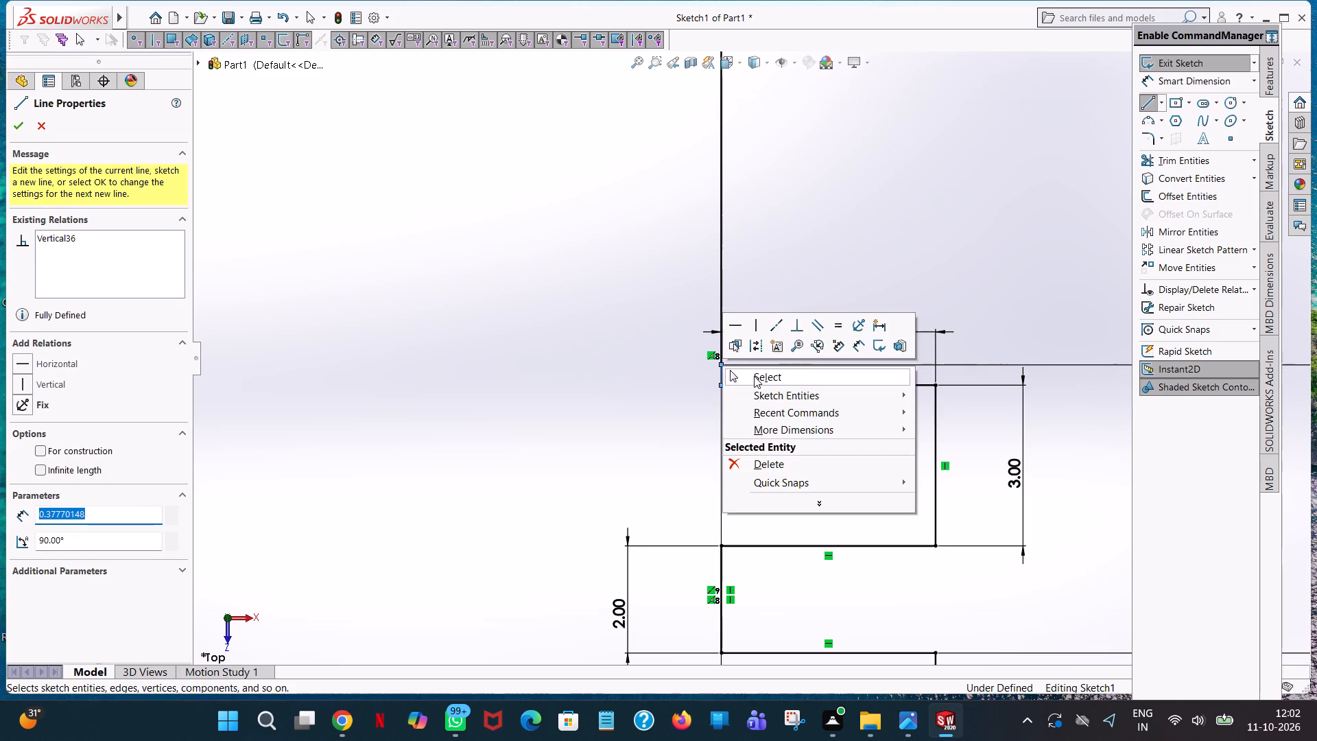
click(754, 376)
click(795, 282)
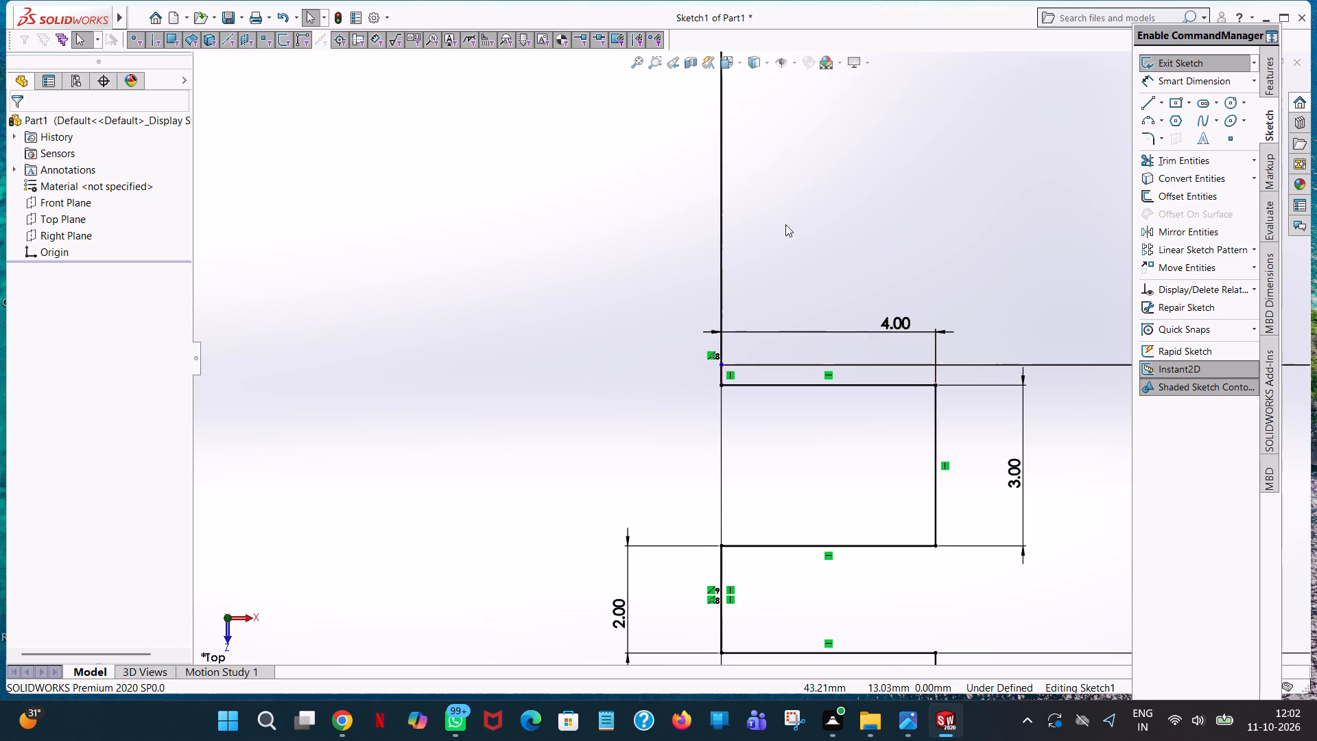
Examine the toothed side of the profile from the lowest teeth up to the lower end of the upper tooth group.
scroll(785, 224, up, 5)
scroll(748, 140, down, 3)
scroll(752, 134, up, 9)
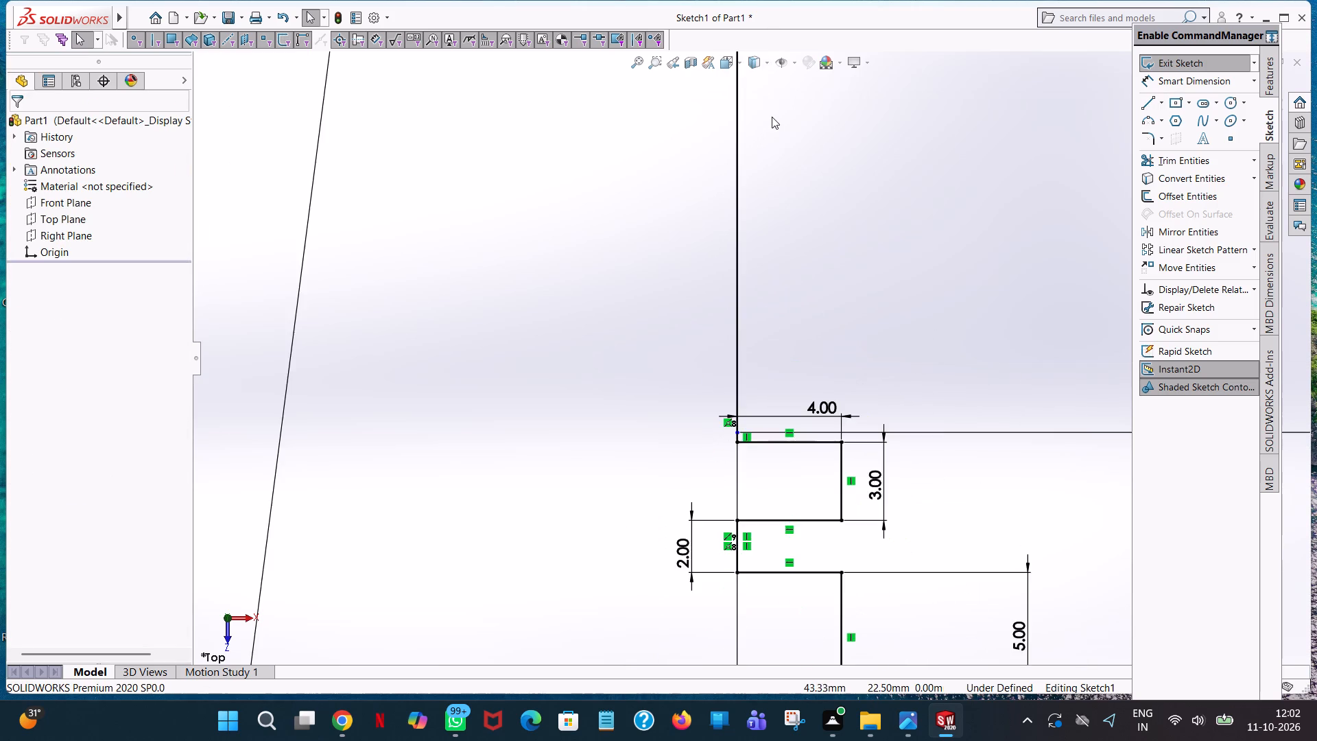
scroll(774, 115, up, 13)
scroll(757, 144, down, 2)
scroll(762, 143, up, 8)
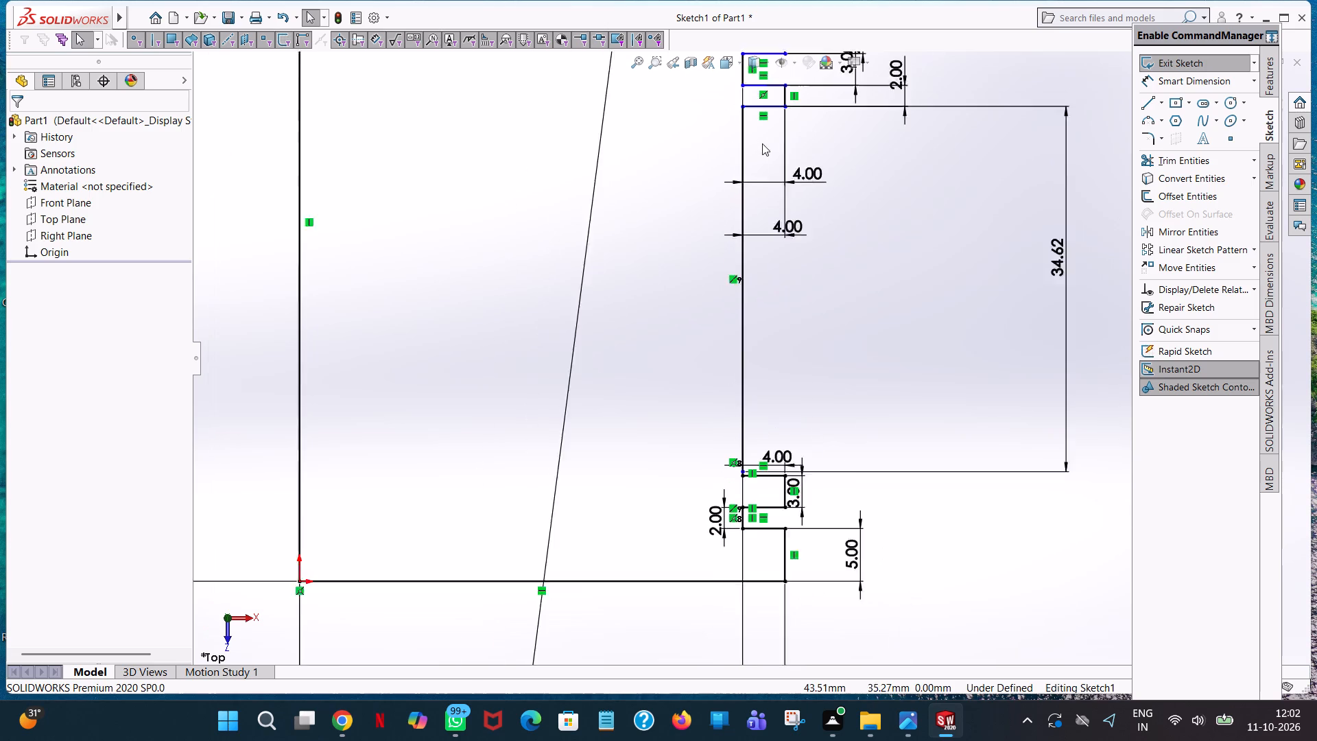
scroll(763, 143, down, 6)
scroll(778, 213, down, 6)
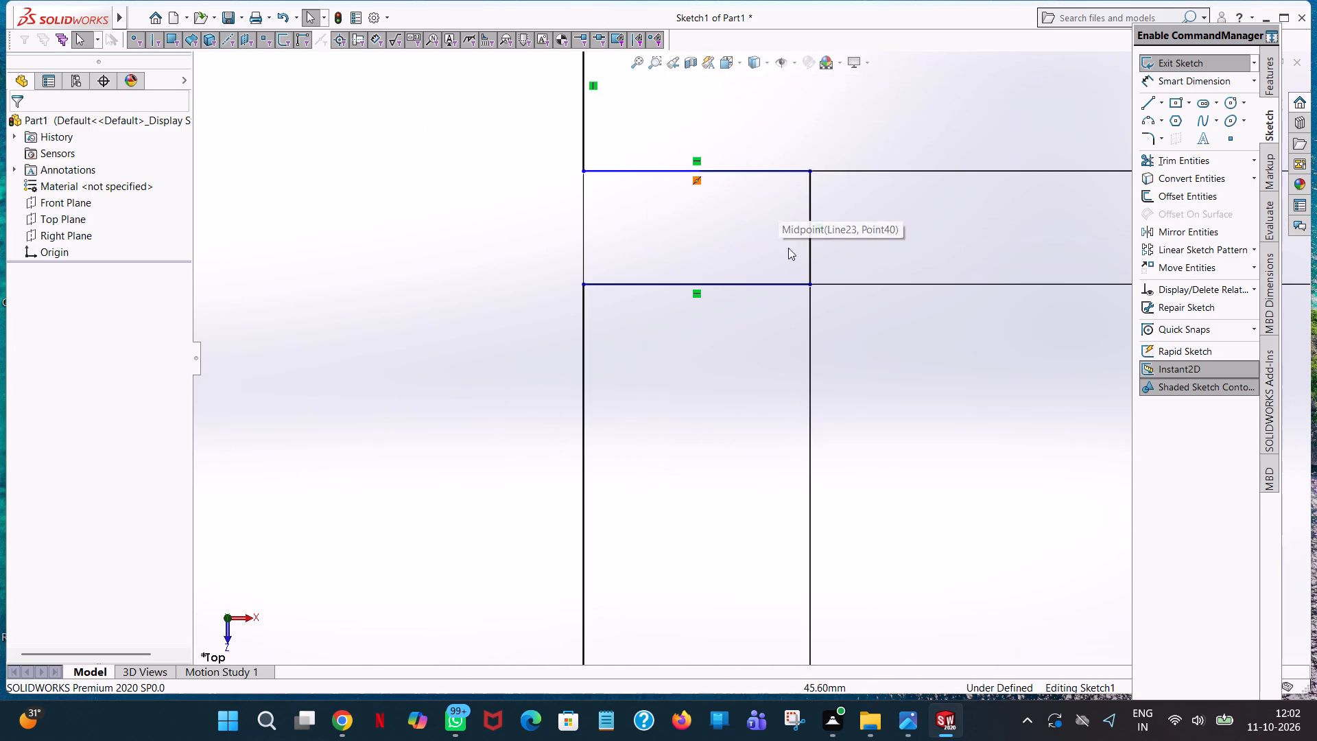
click(582, 205)
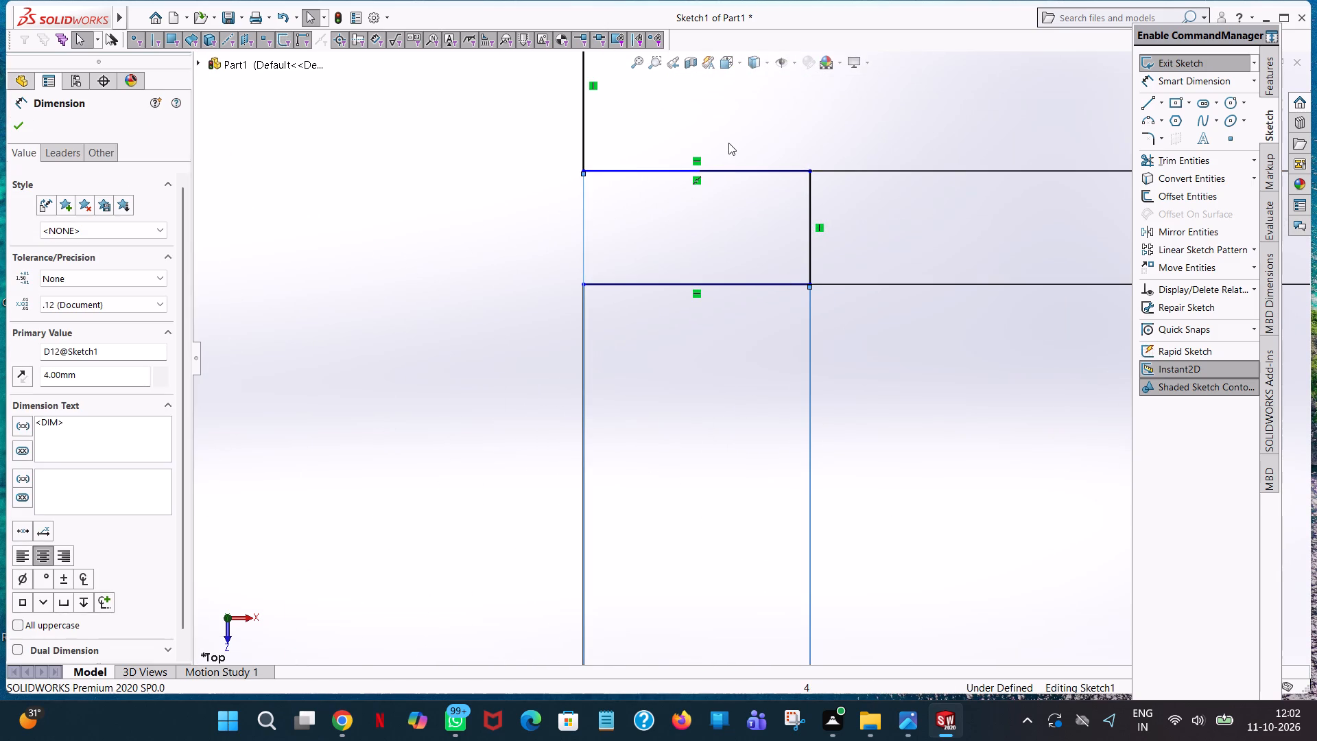
scroll(728, 145, up, 7)
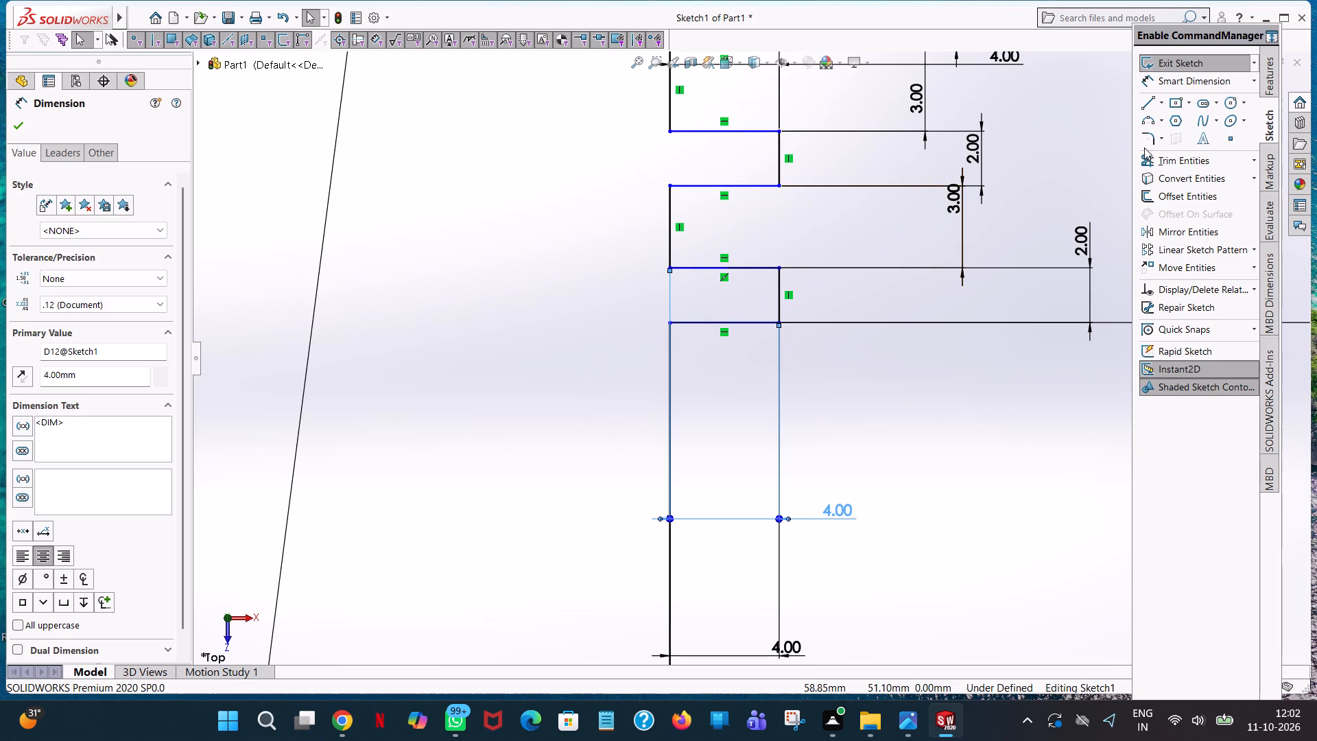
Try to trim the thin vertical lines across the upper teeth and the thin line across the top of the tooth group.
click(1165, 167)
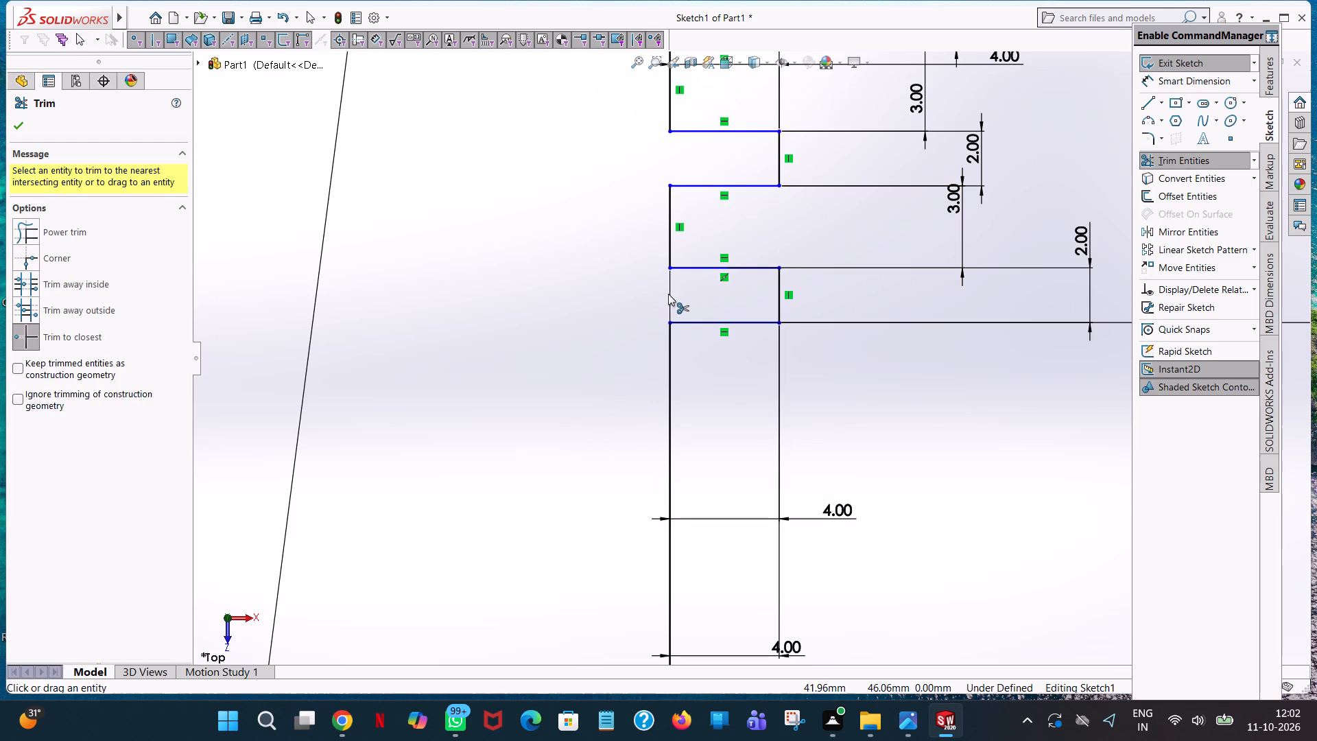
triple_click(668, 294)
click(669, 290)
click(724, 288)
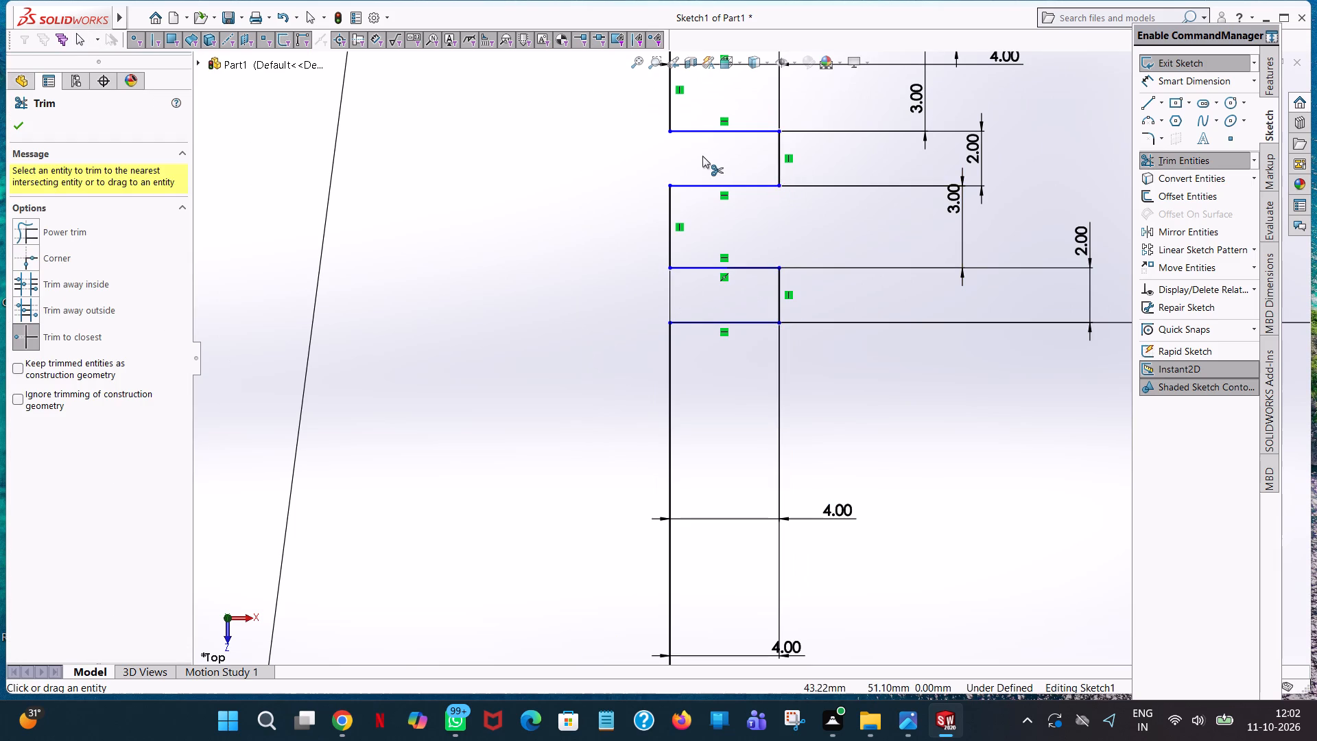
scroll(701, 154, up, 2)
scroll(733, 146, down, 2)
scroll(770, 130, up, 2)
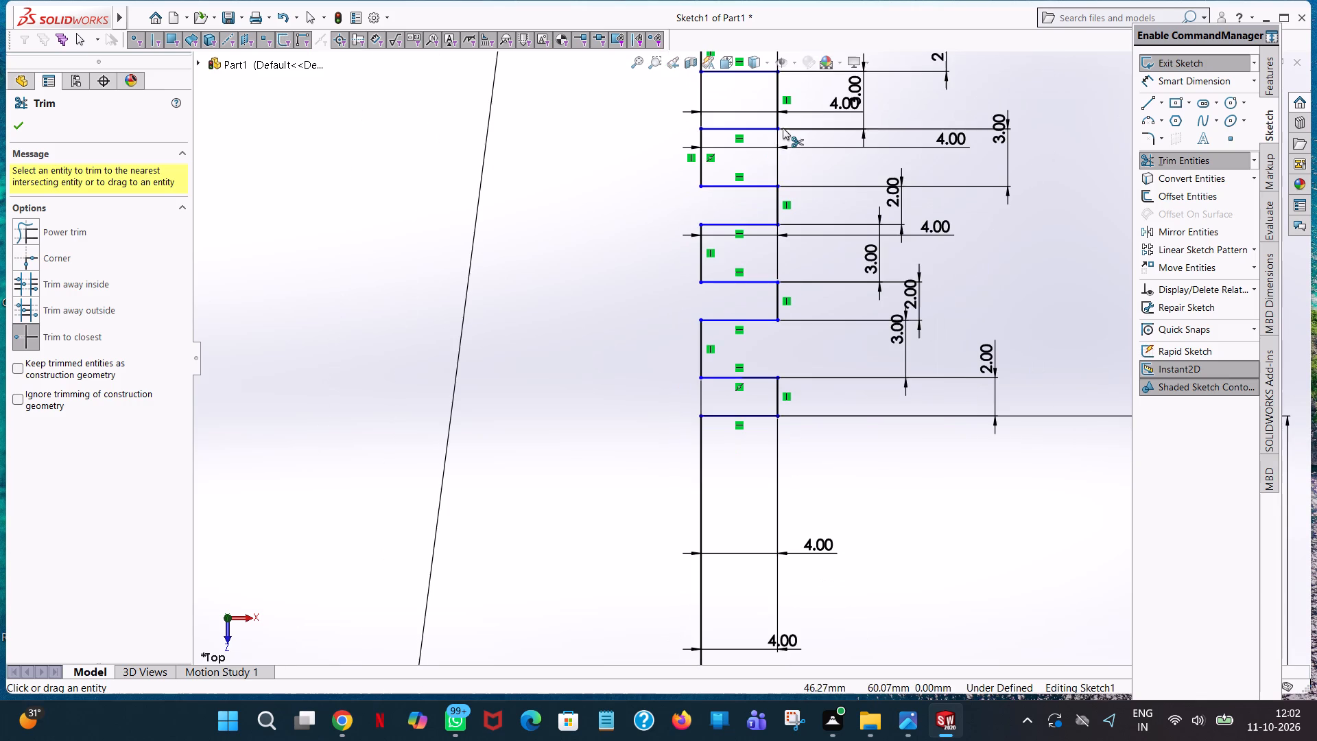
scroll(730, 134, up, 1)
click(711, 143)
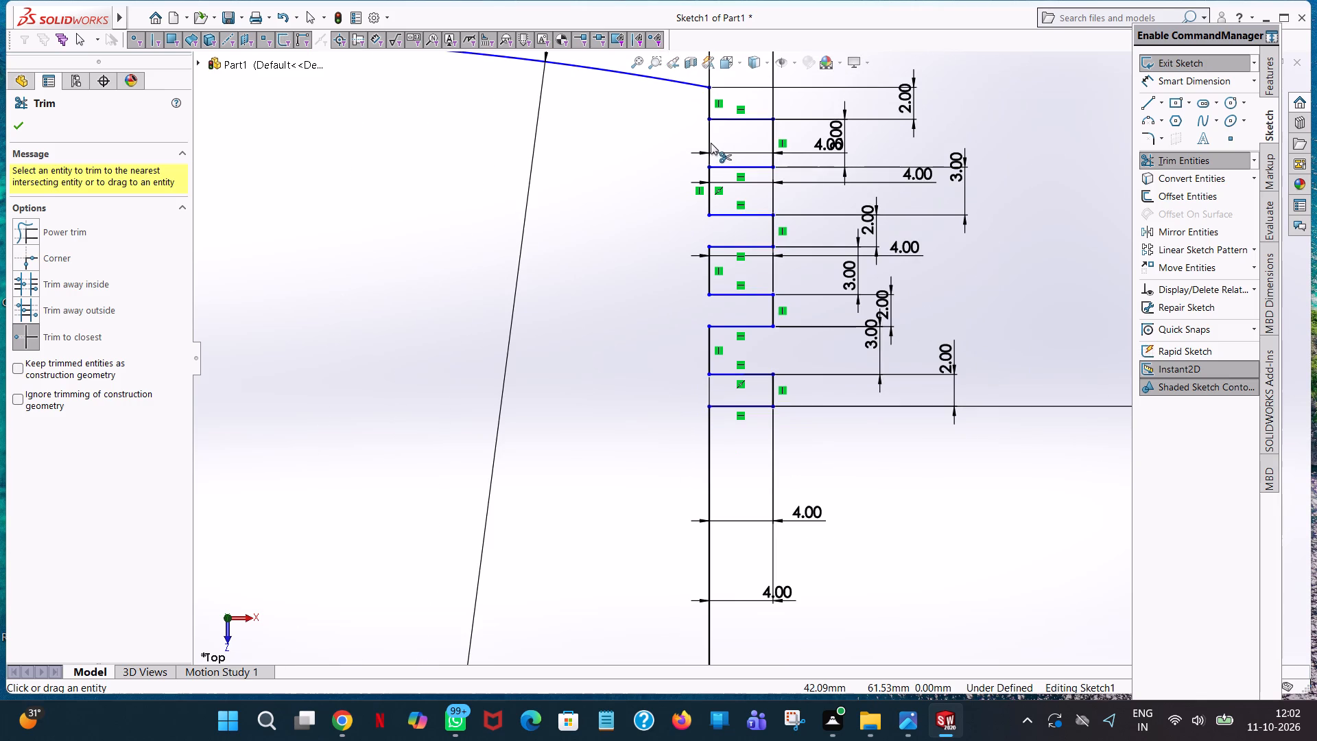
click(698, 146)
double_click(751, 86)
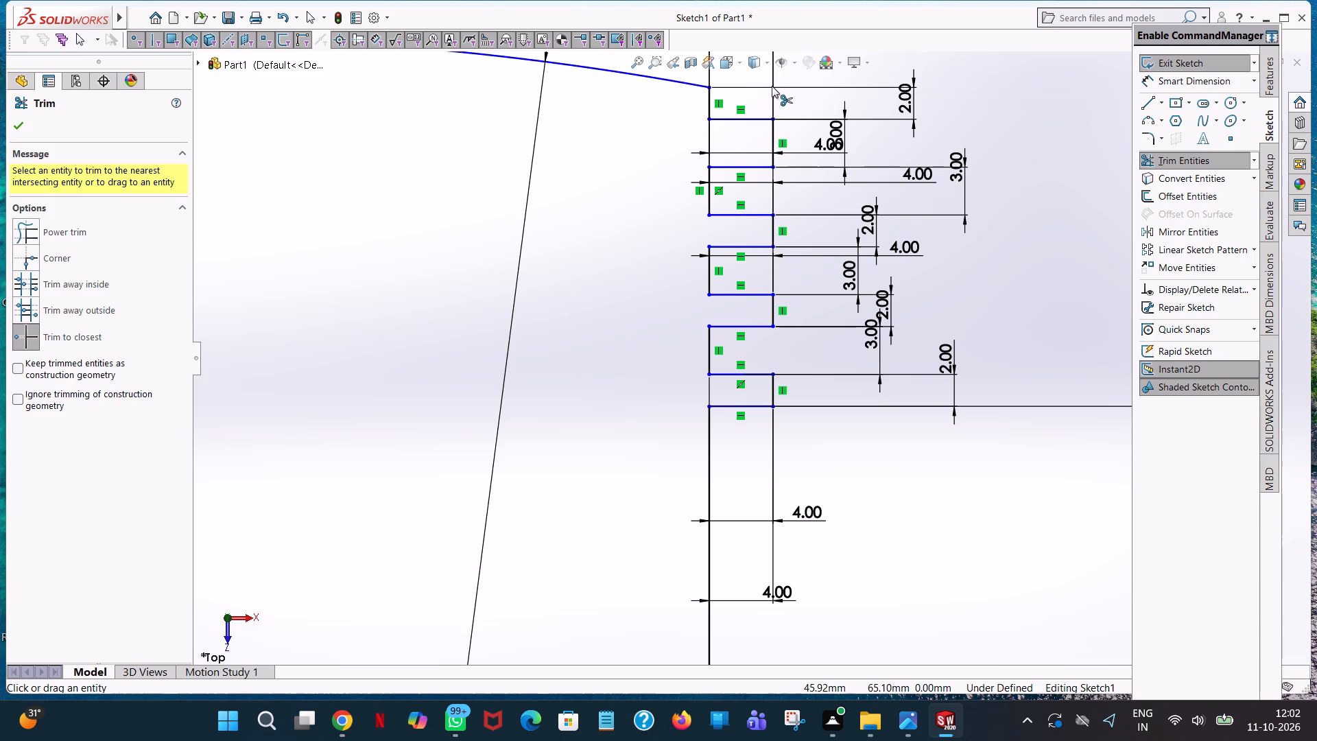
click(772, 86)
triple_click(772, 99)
Trim away the curved top edge of the profile.
scroll(410, 129, up, 3)
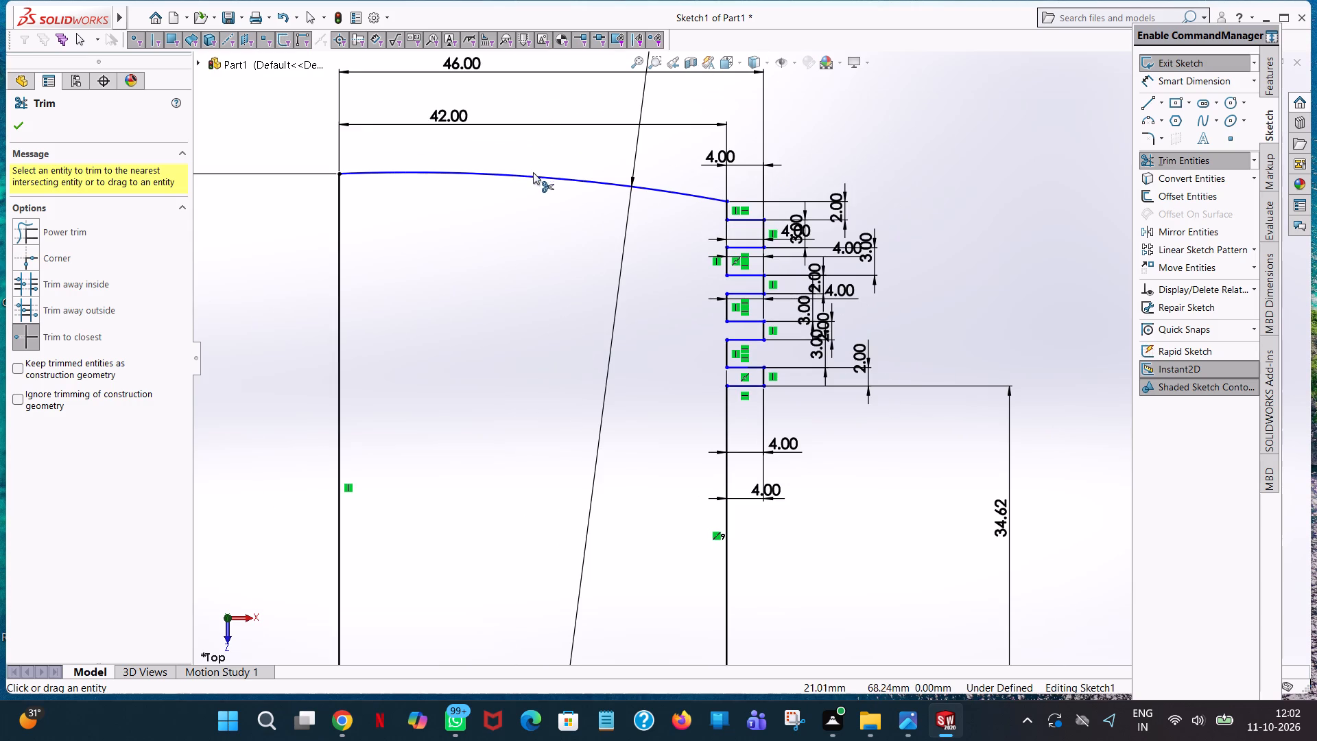
click(549, 177)
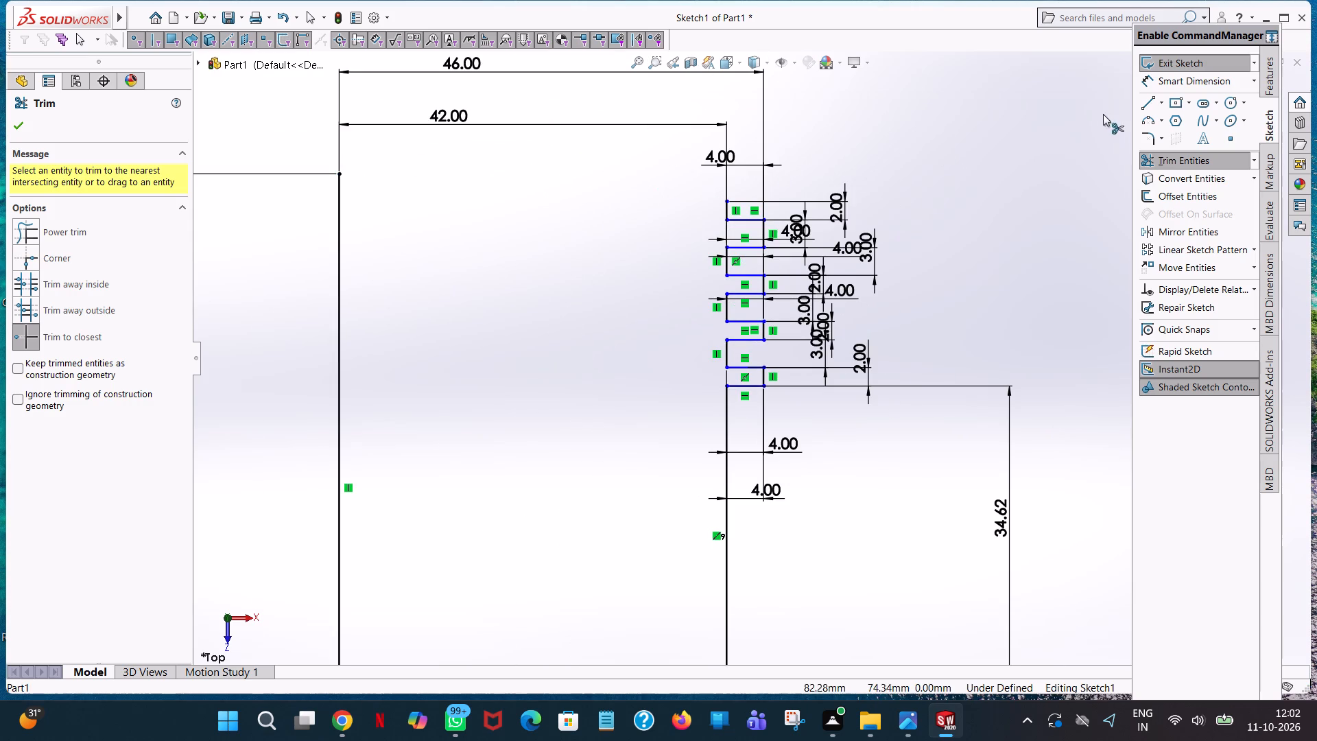
Draw a 4 mm horizontal line outward from the upper end of the toothed side.
click(1145, 108)
scroll(775, 212, down, 5)
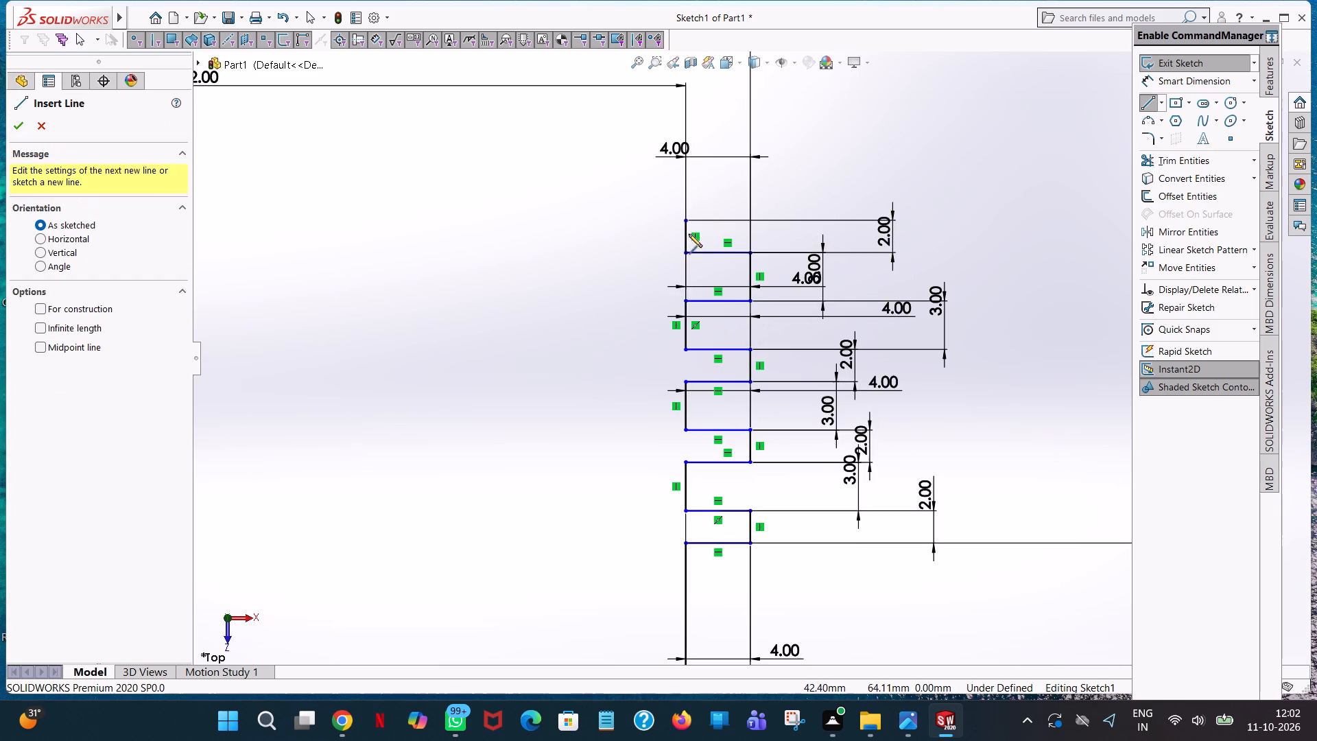
click(686, 220)
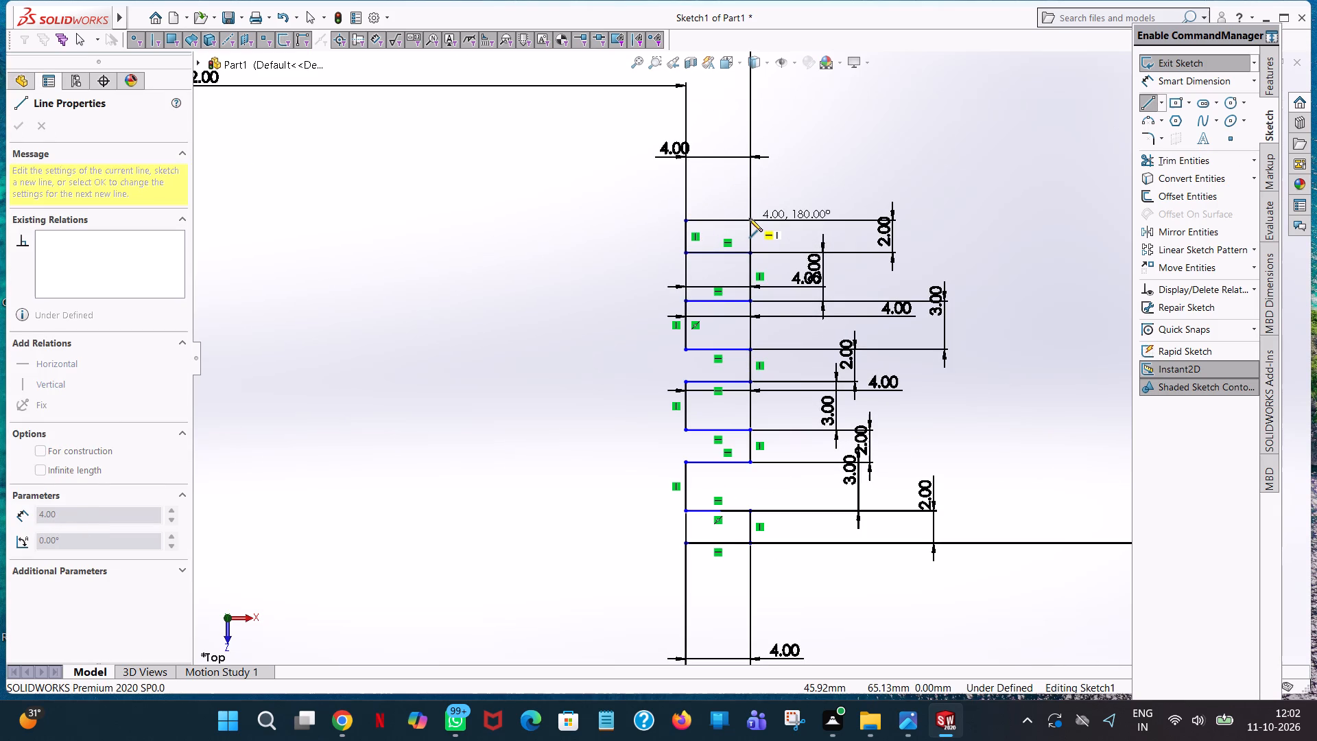
scroll(749, 218, up, 4)
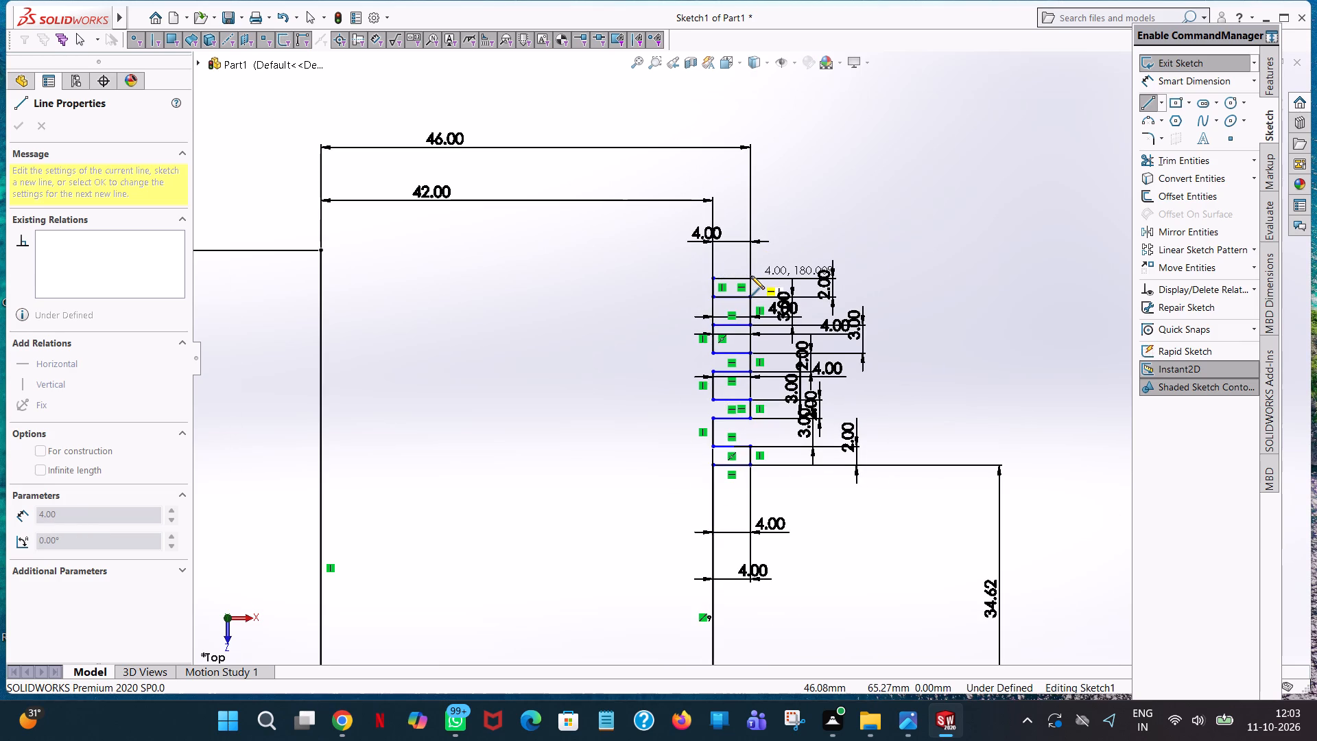
click(750, 278)
right_click(750, 278)
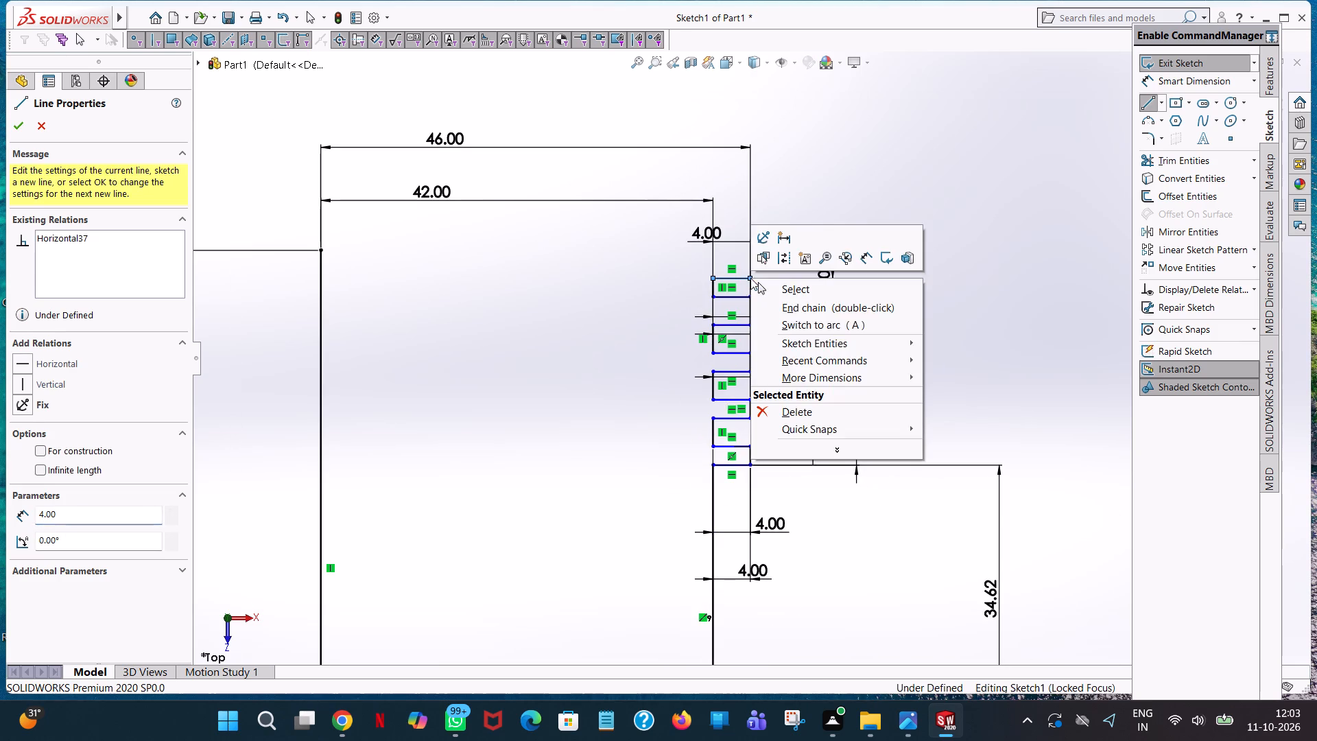
click(775, 292)
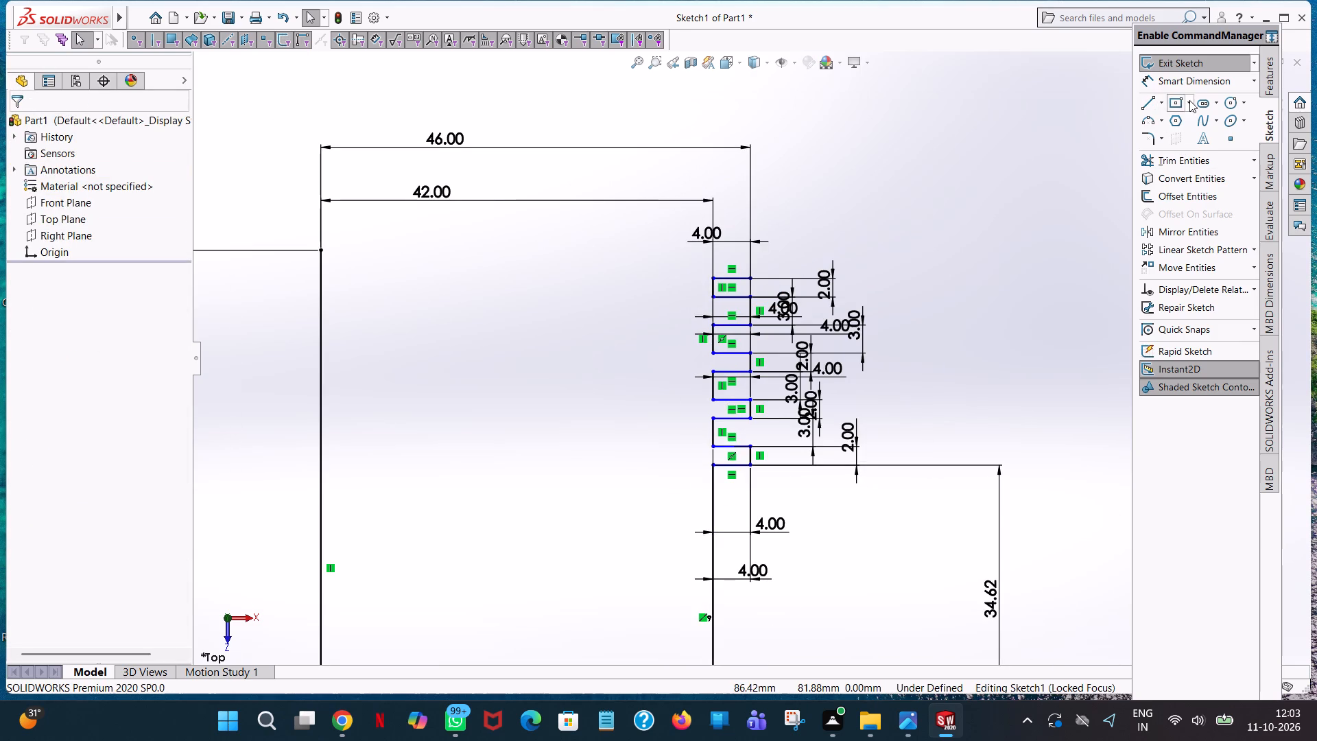
Add a 4 mm length dimension to the new horizontal line above the upper teeth.
click(1189, 83)
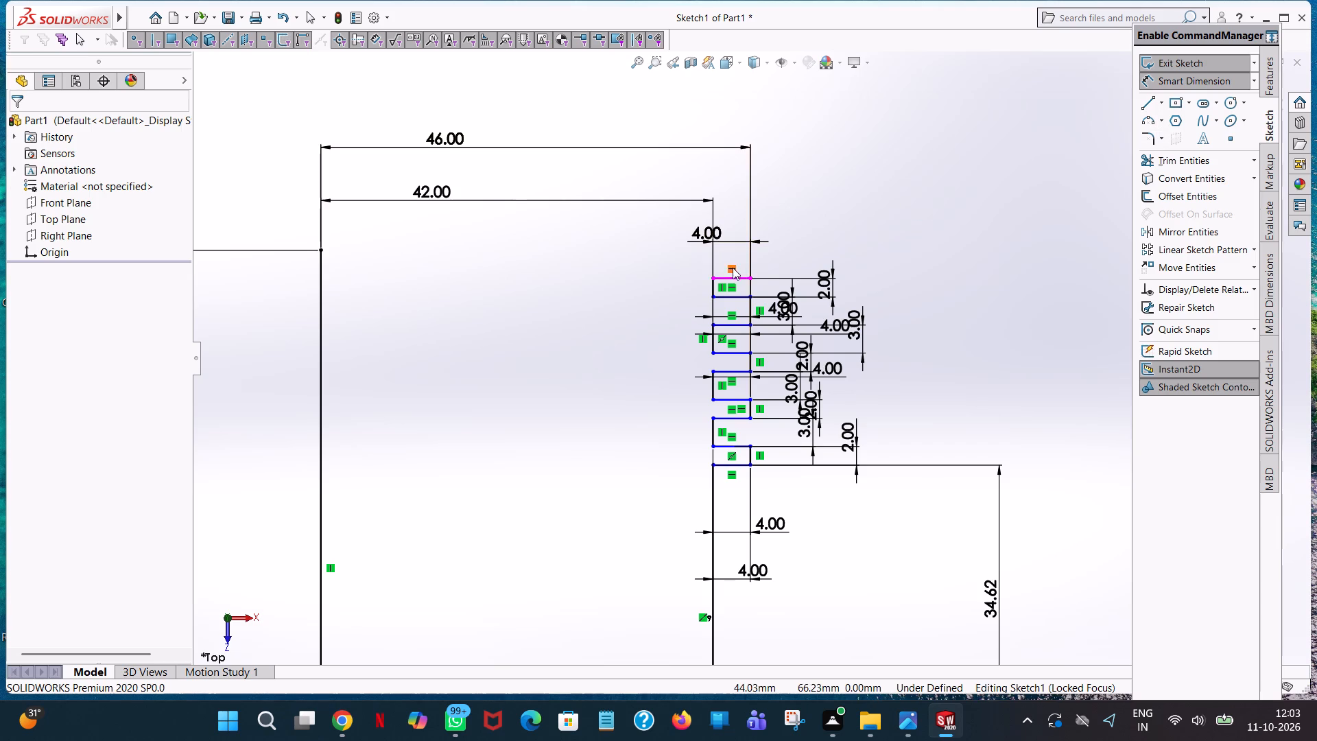
click(735, 275)
click(739, 170)
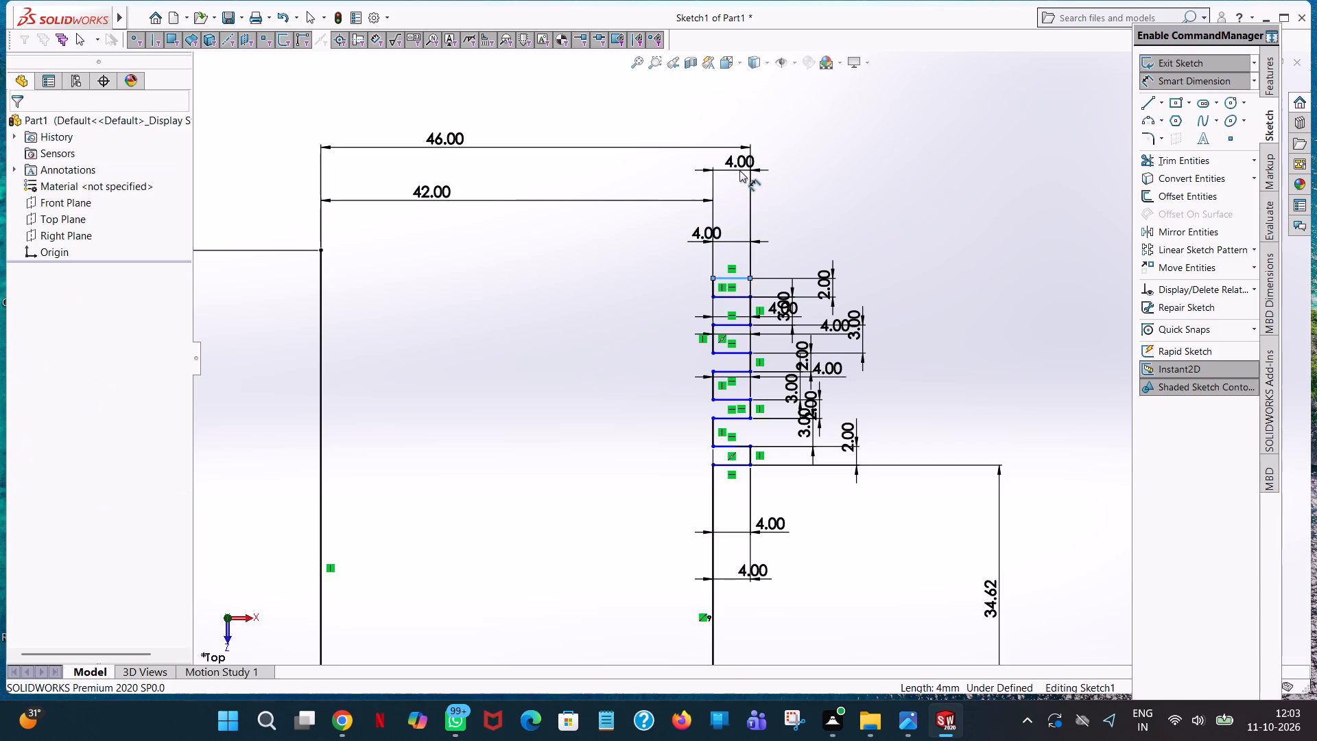
click(677, 143)
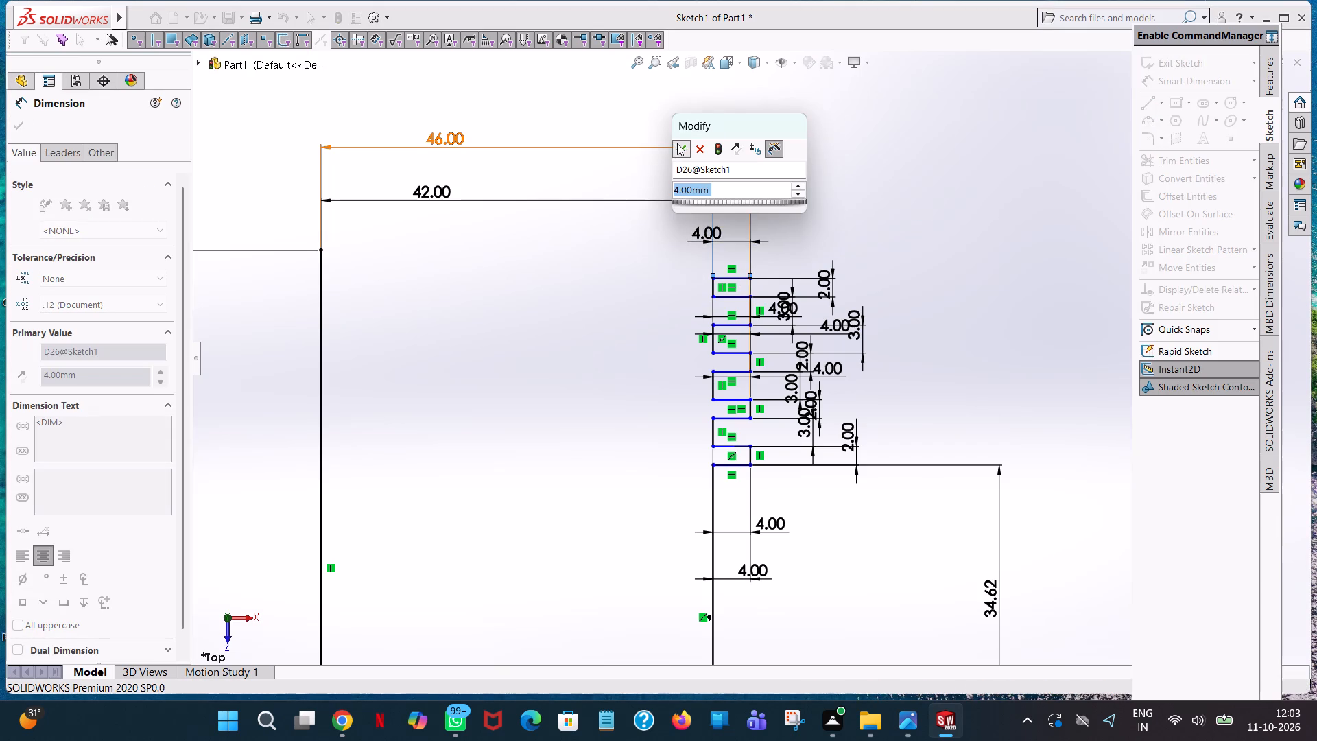
click(920, 215)
Add a 65 mm vertical dimension between the horizontal line above the upper teeth and the profile's bottom line.
scroll(720, 283, down, 7)
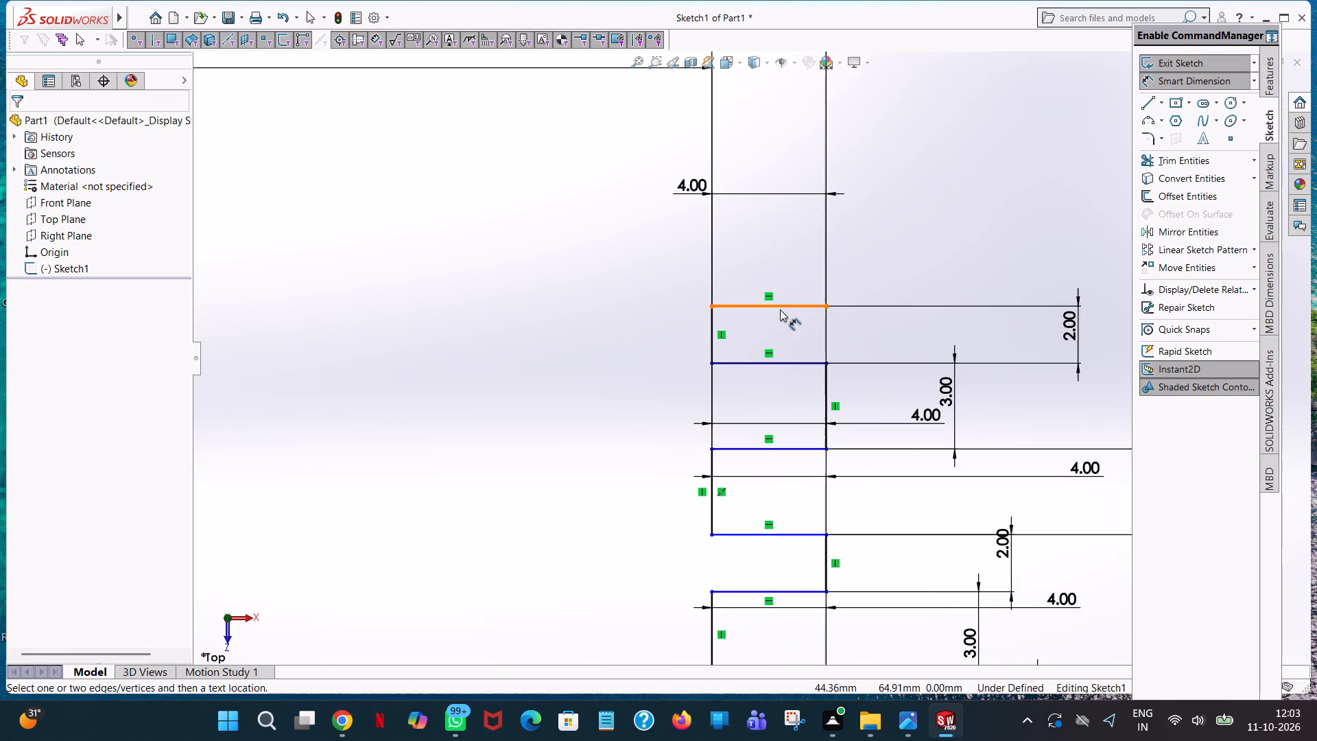
click(783, 305)
scroll(774, 331, up, 9)
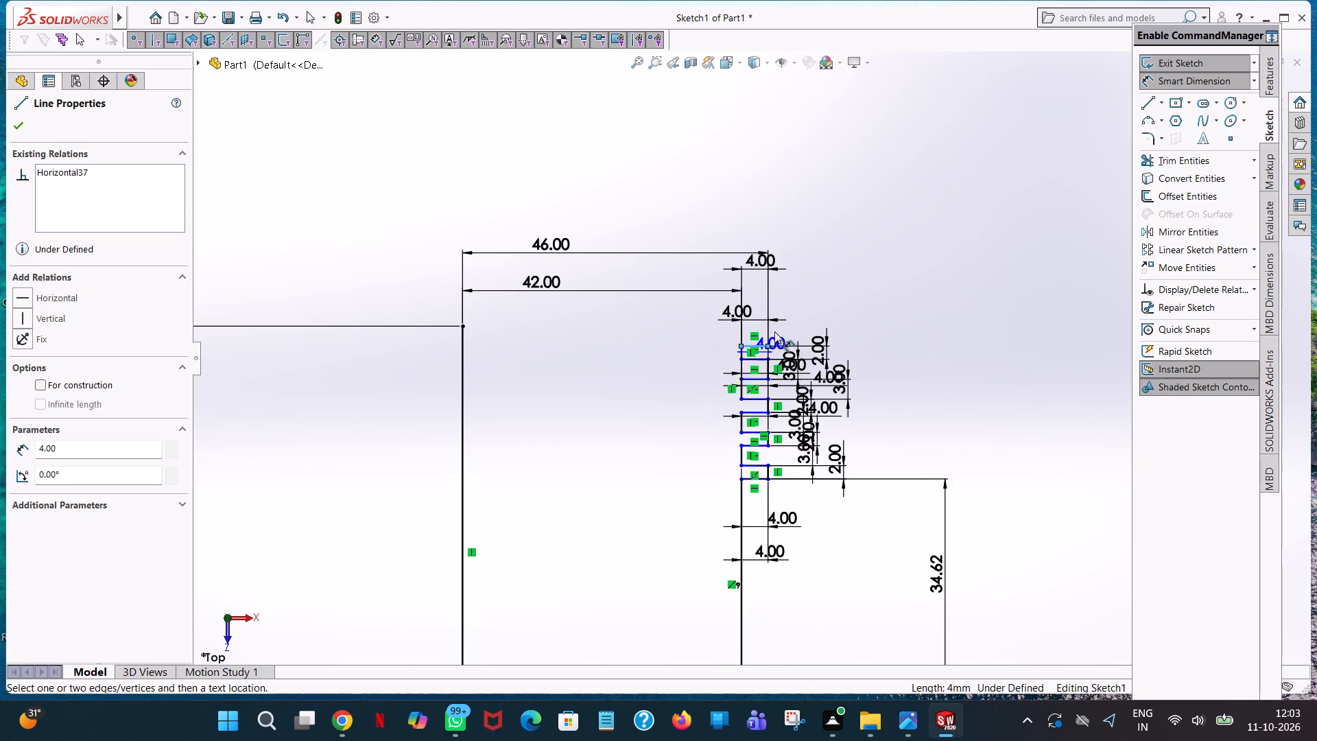
scroll(774, 331, down, 5)
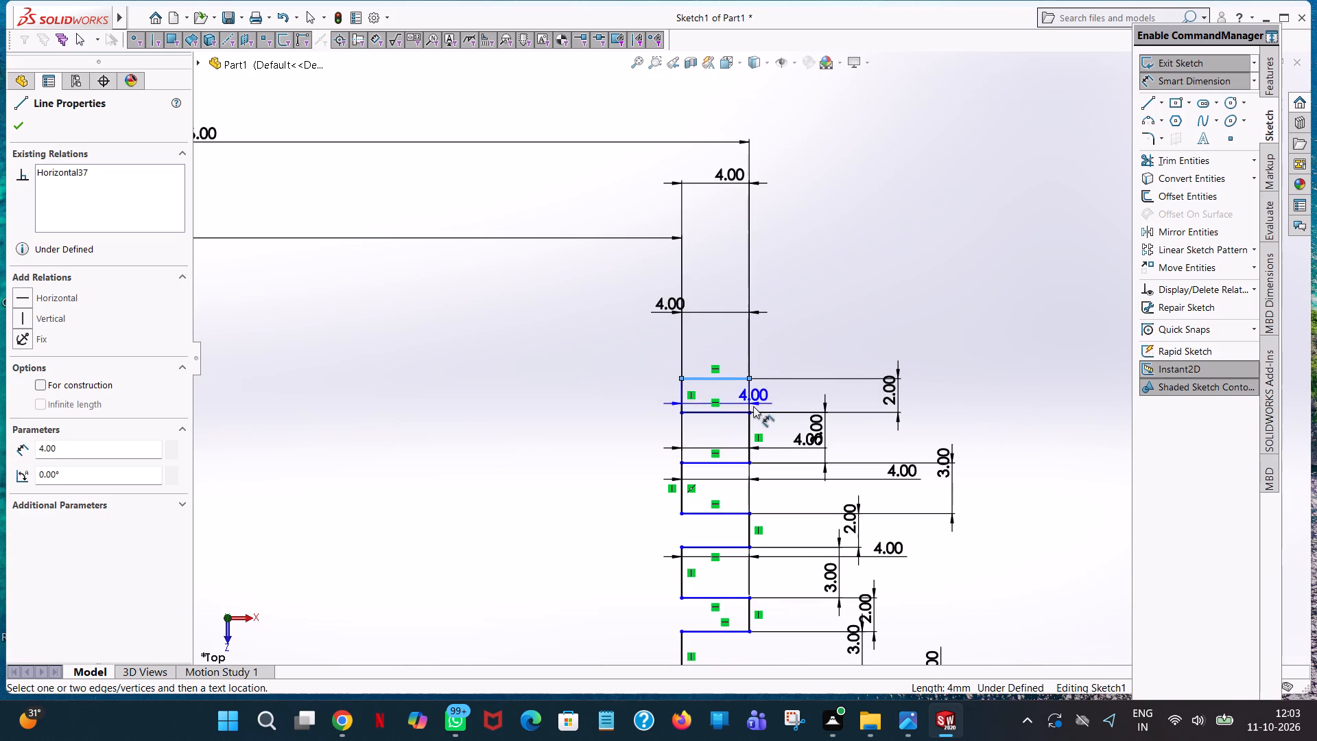
scroll(746, 583, up, 17)
scroll(748, 580, up, 6)
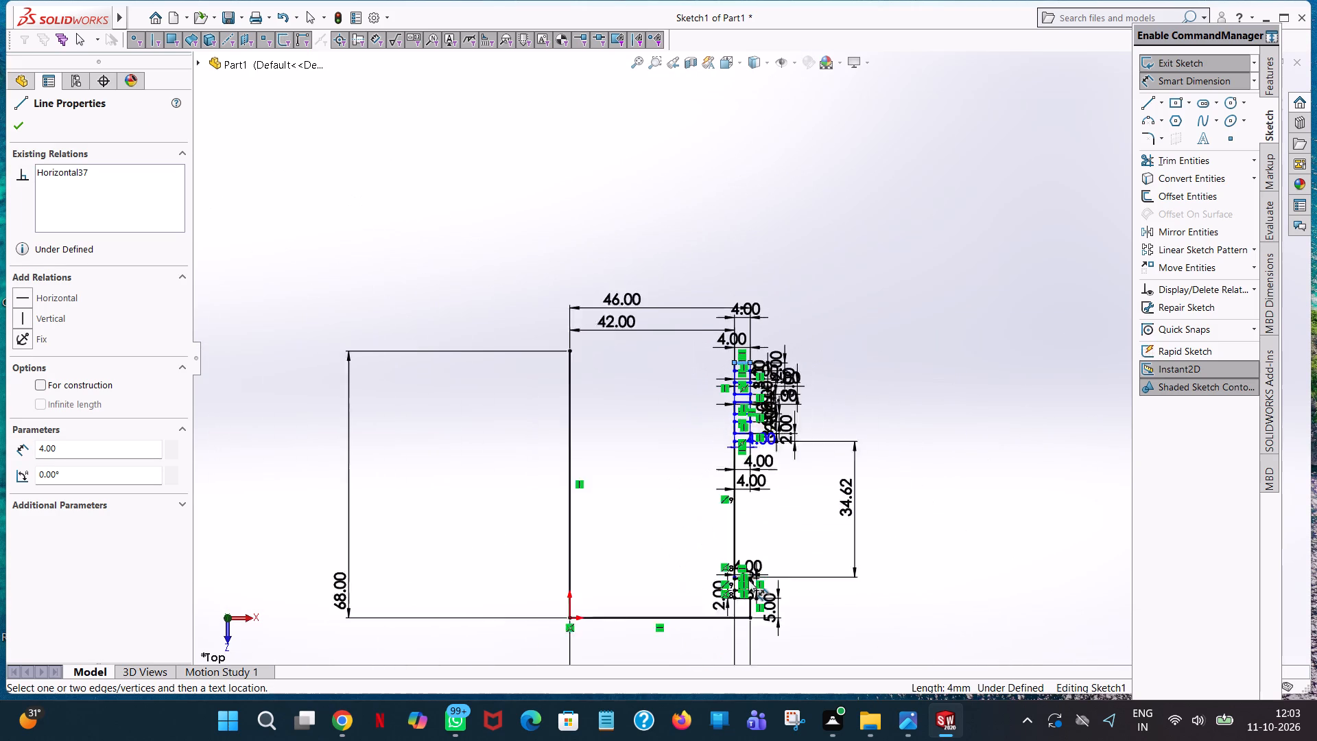
click(692, 572)
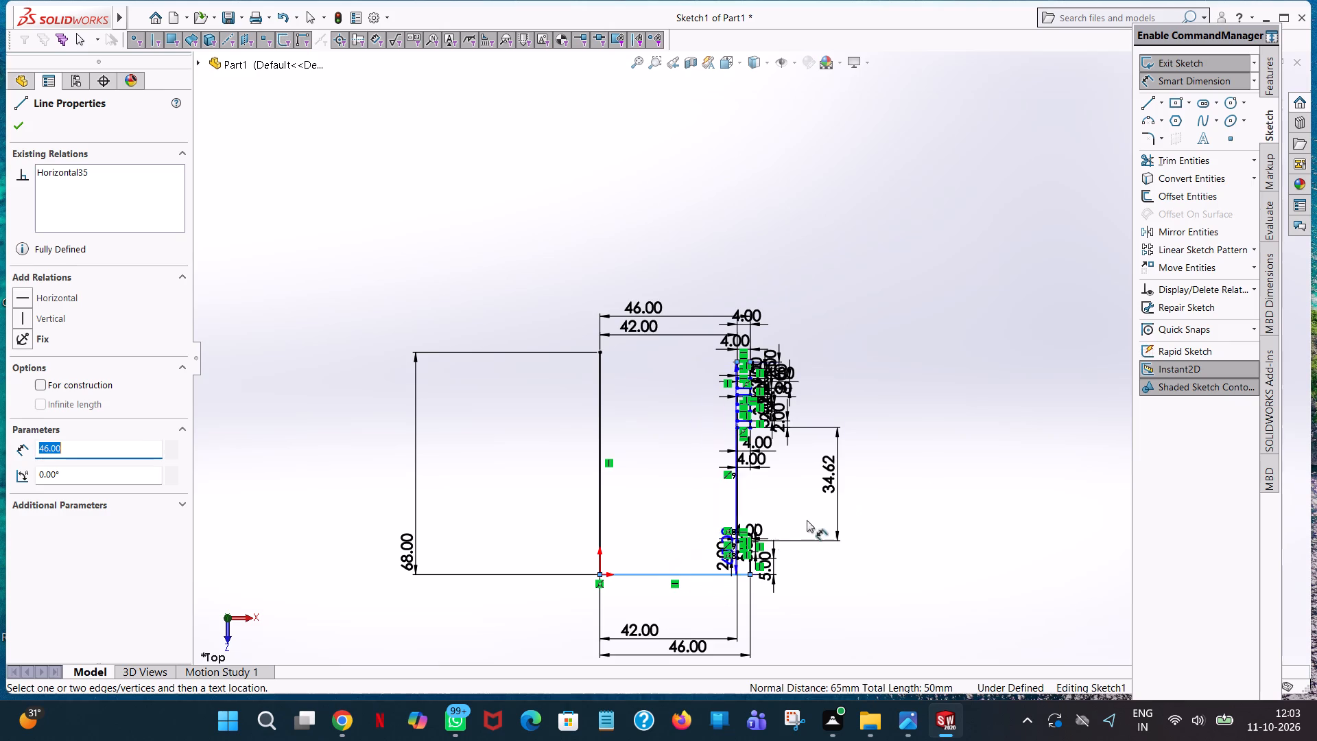
click(1008, 464)
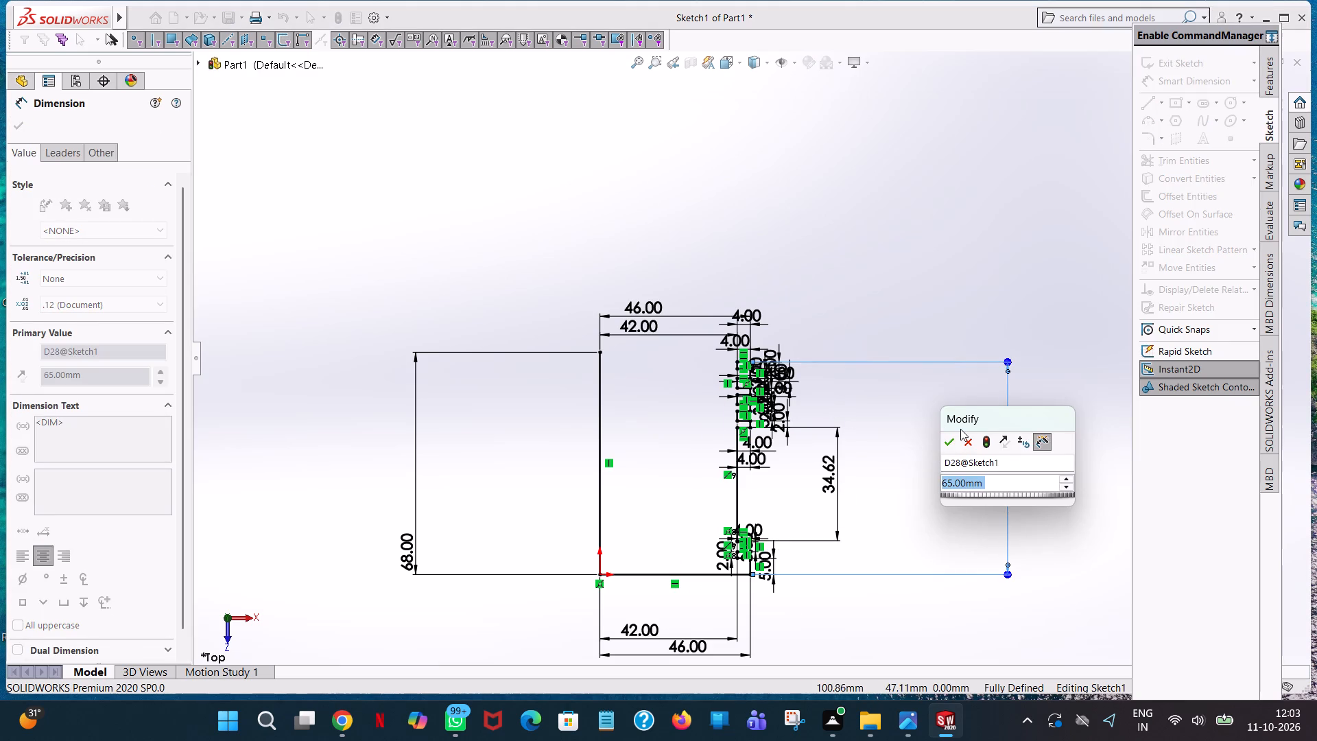
click(948, 439)
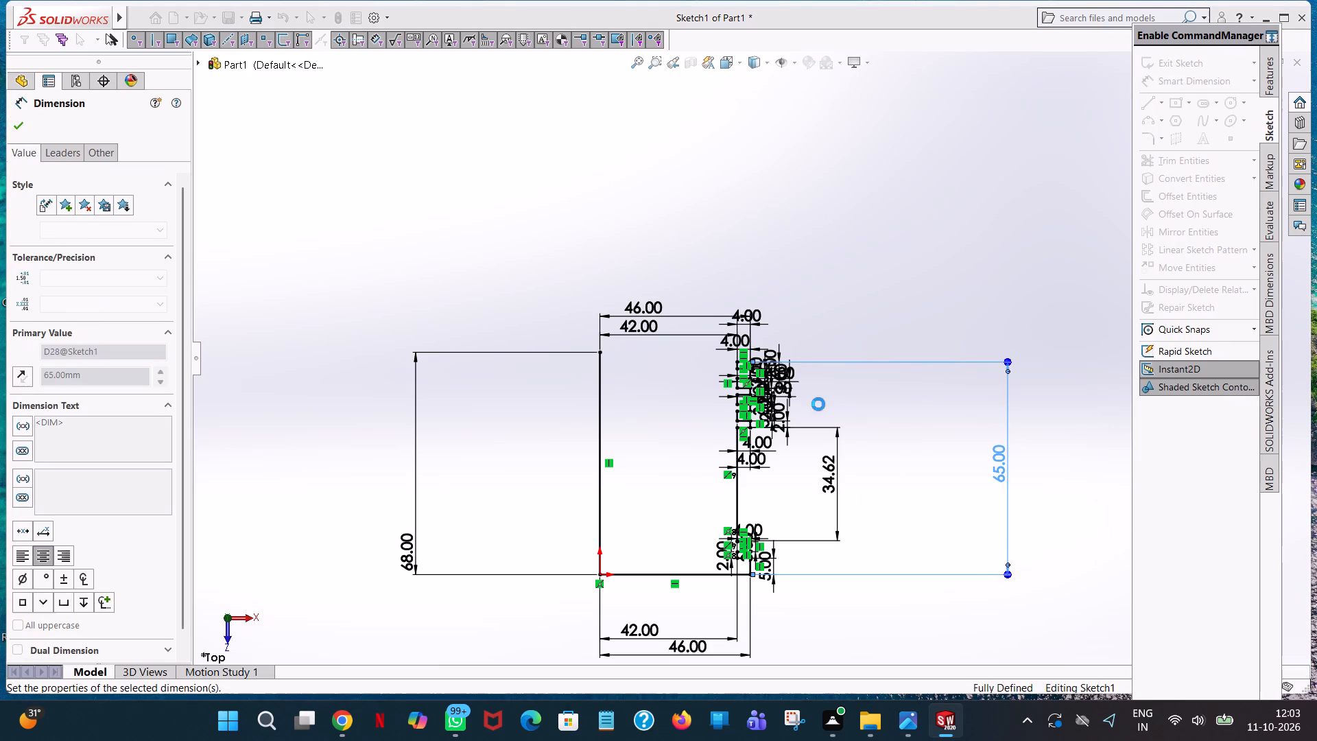
scroll(807, 395, down, 10)
right_click(807, 395)
scroll(823, 379, down, 3)
click(805, 347)
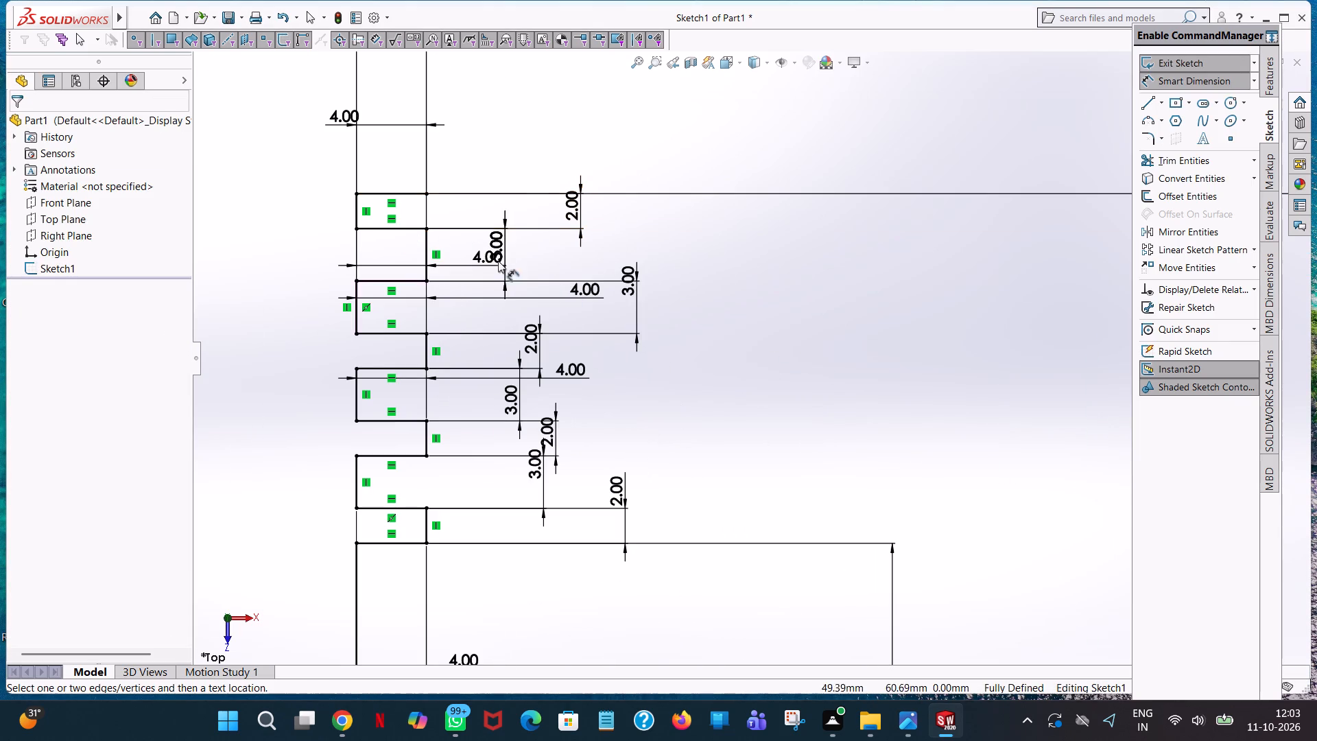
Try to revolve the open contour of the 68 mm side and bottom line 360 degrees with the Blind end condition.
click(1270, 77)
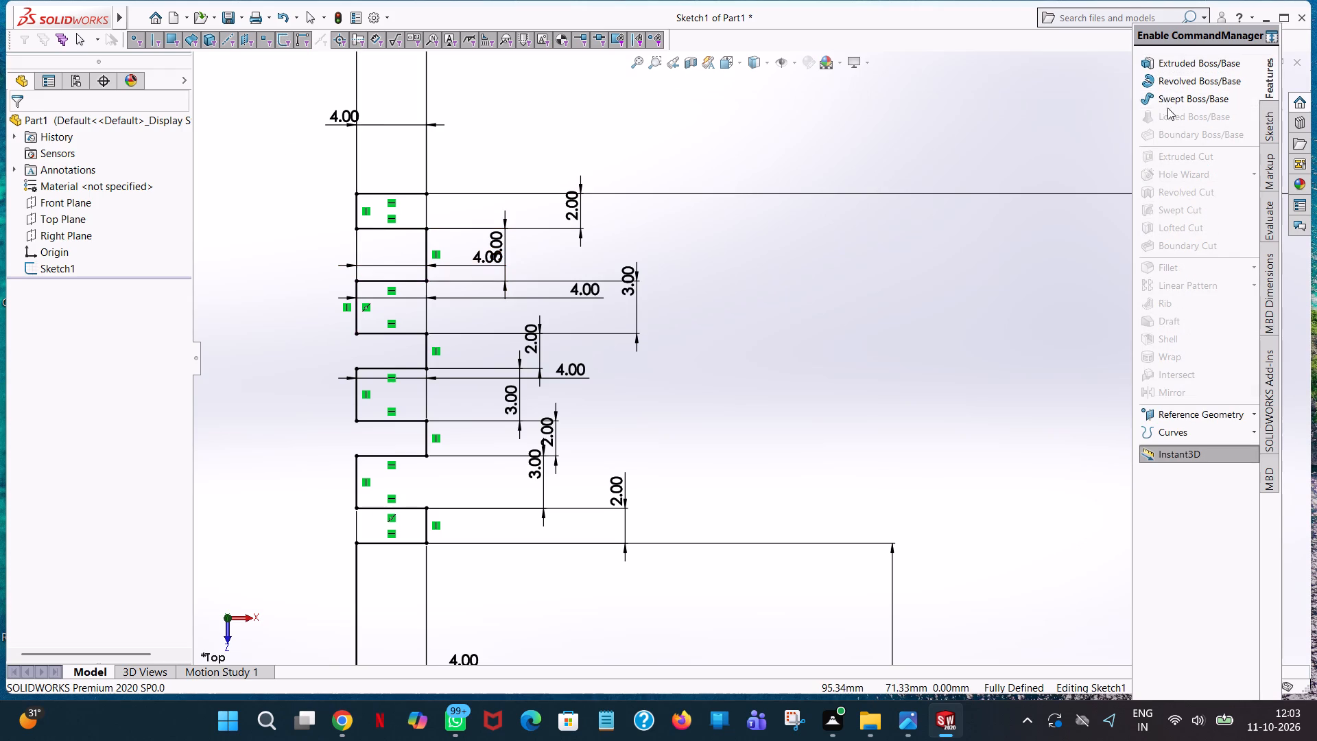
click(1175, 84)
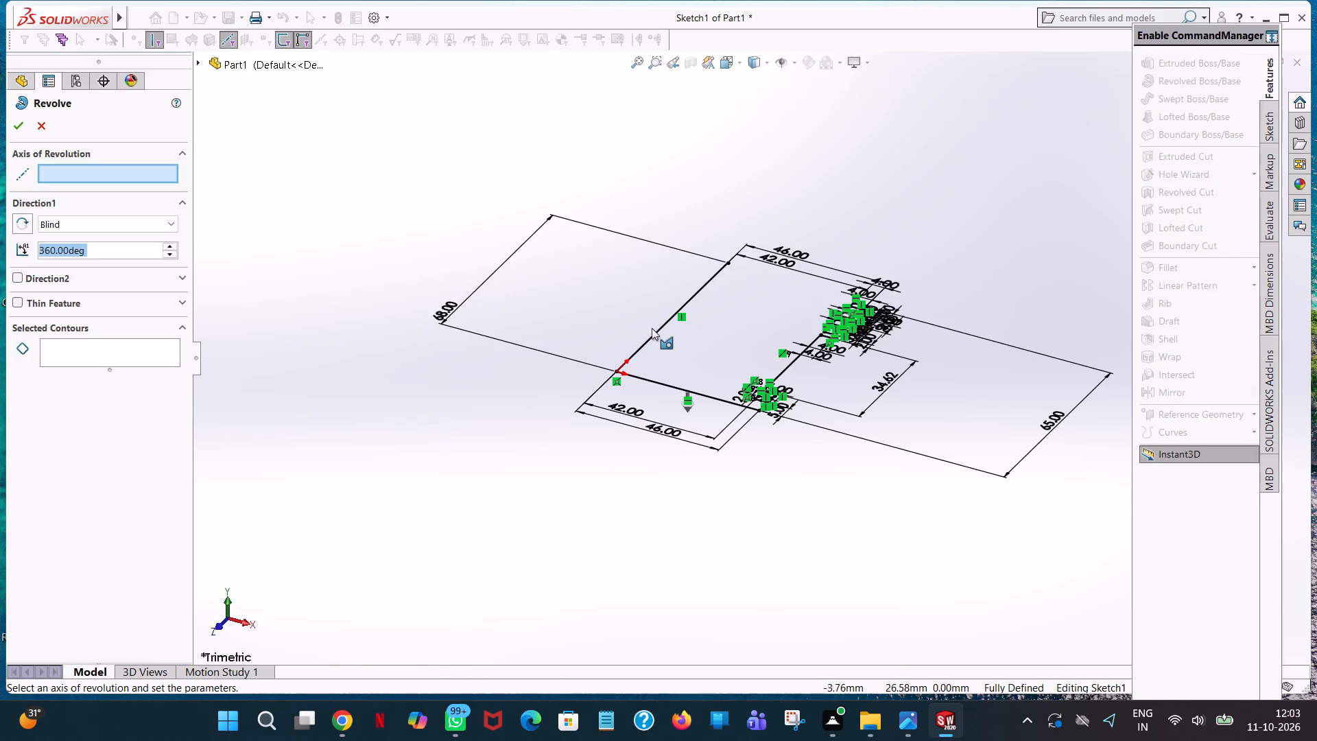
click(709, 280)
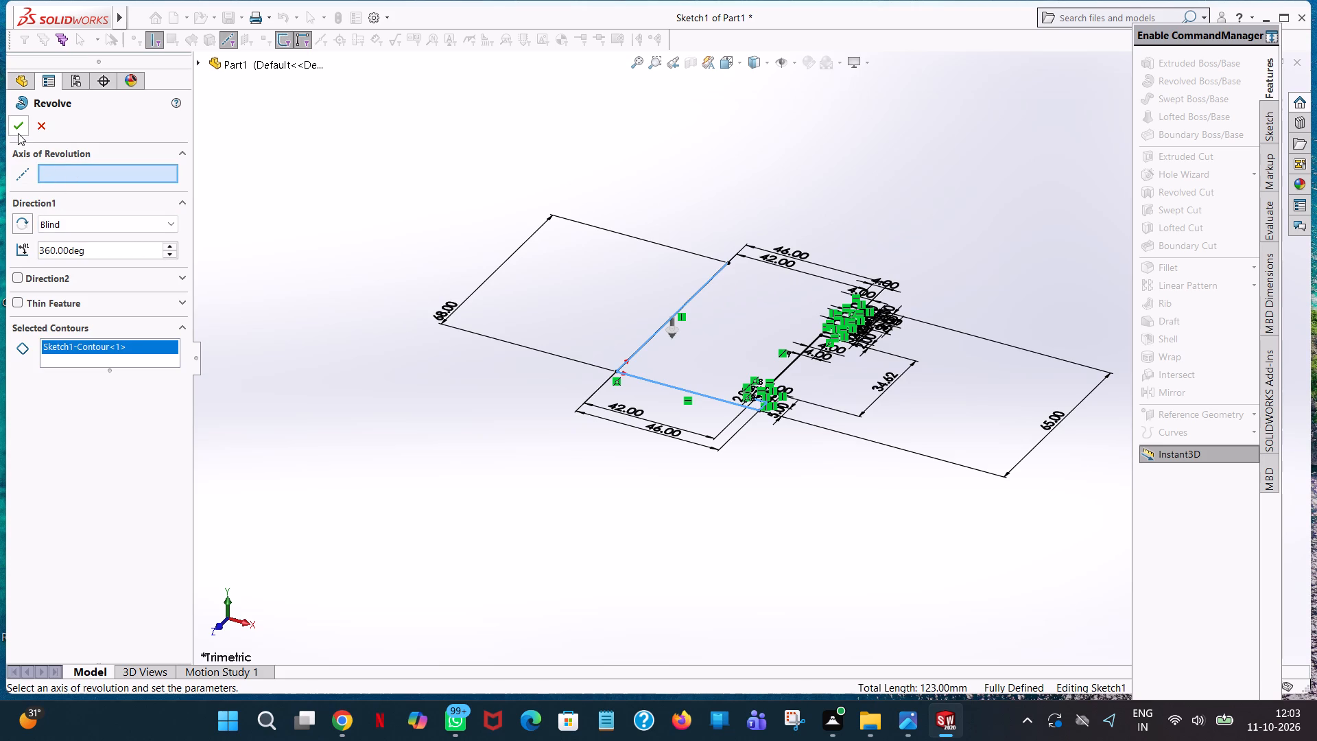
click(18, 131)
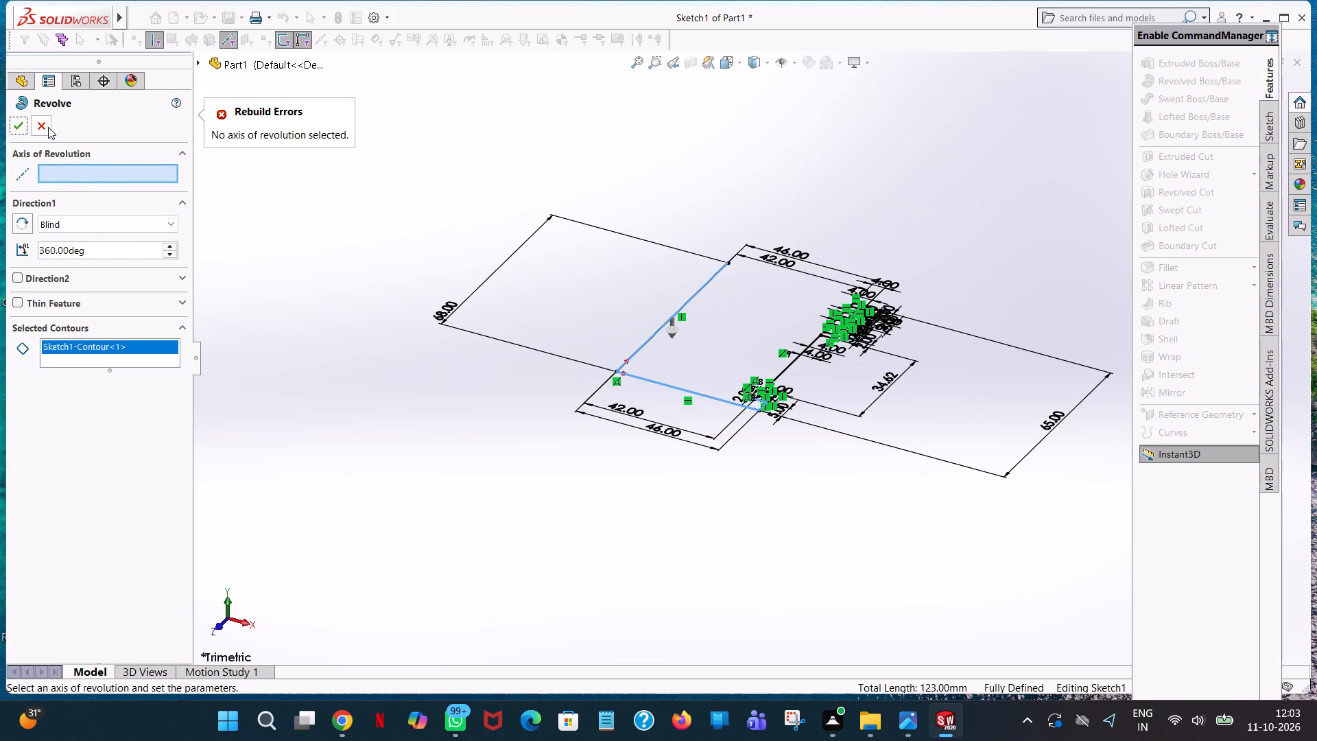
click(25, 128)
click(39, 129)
Draw a three-point arc of radius 189 mm from the 68 mm side's upper end to the outer end of the upper 4 mm line.
key(space)
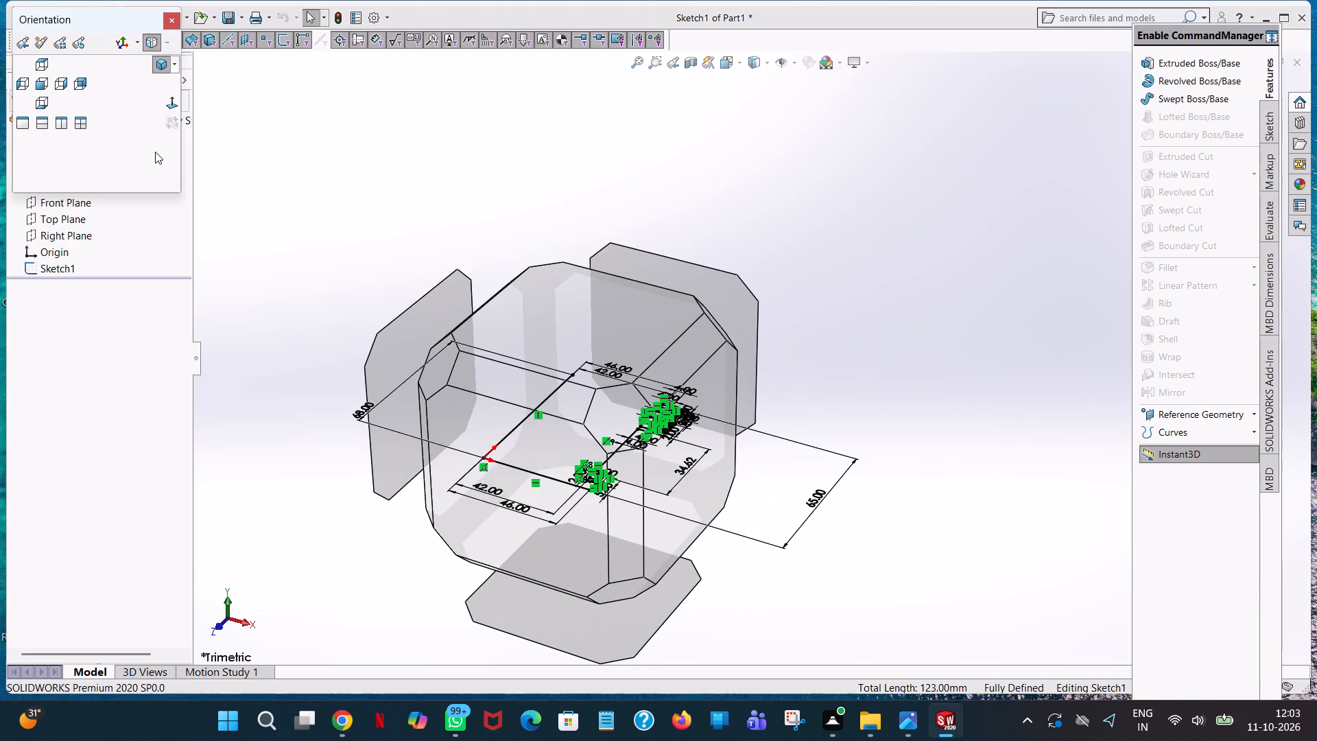
click(166, 99)
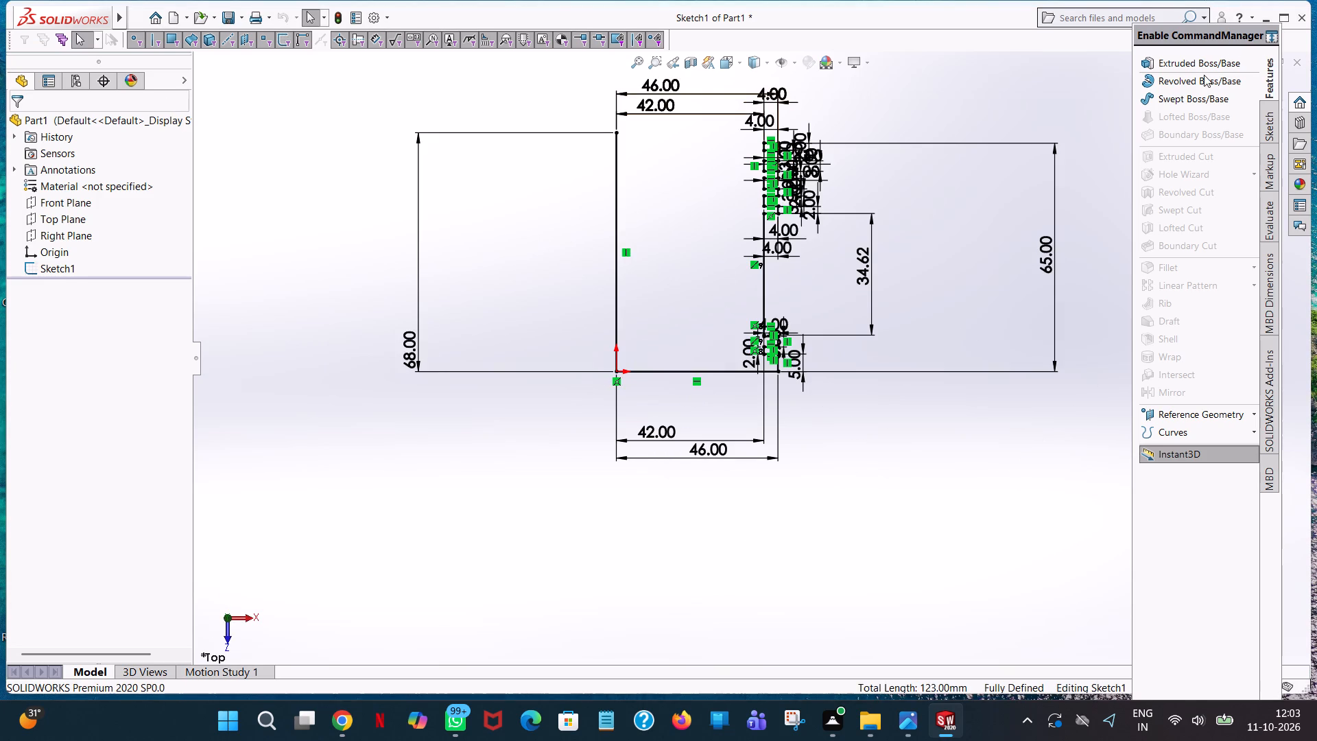
click(1271, 128)
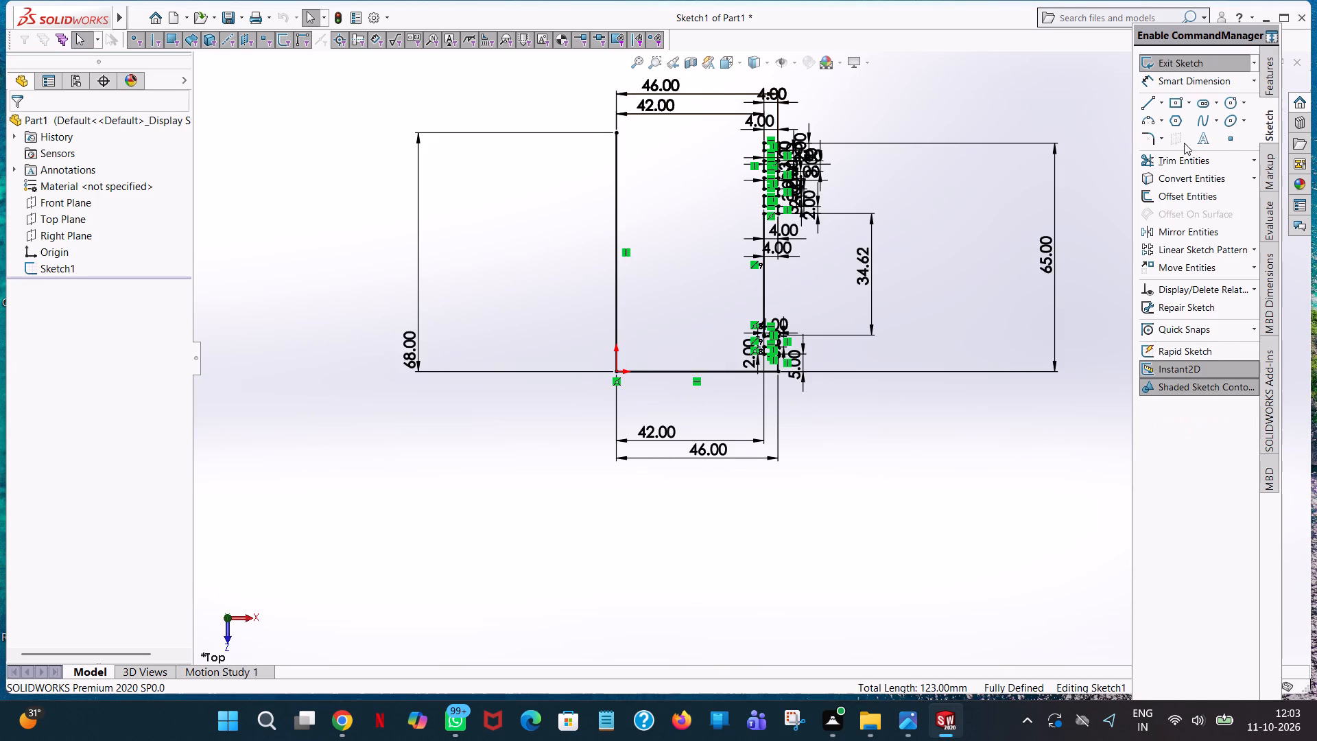
click(1150, 113)
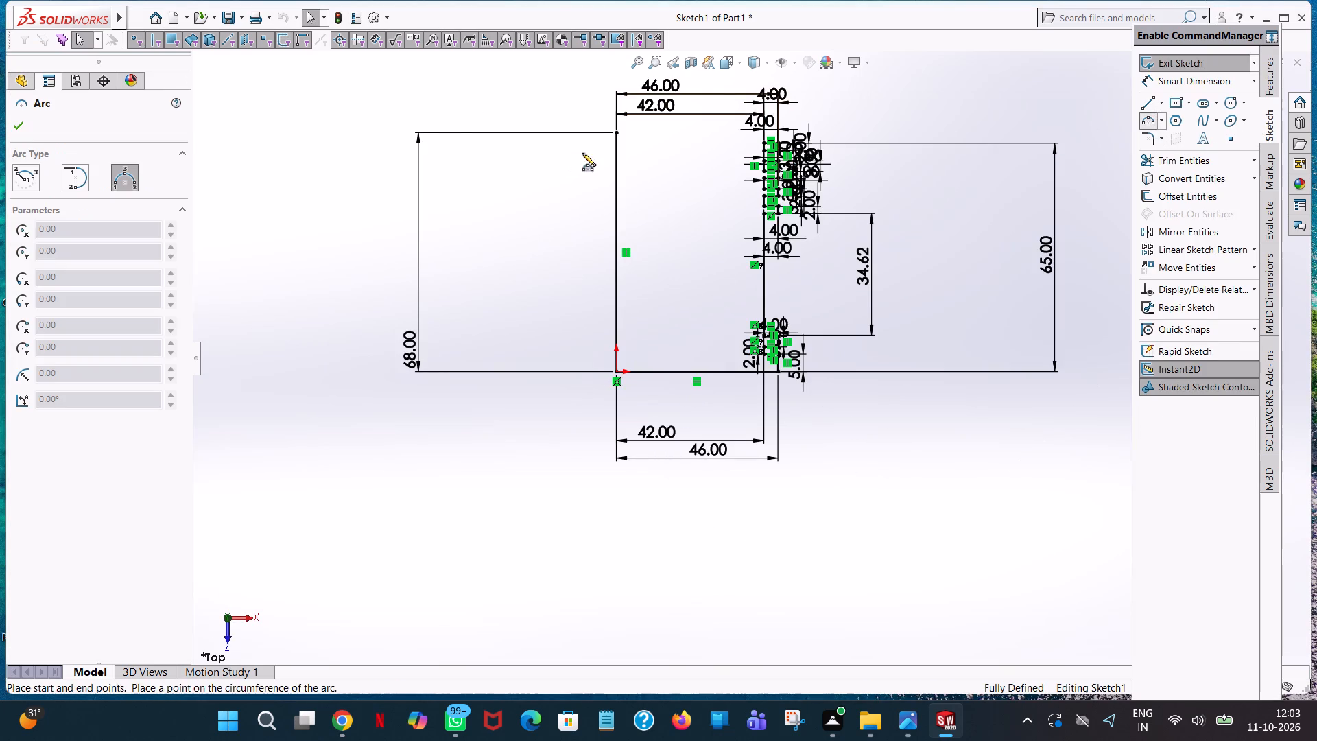
click(614, 134)
scroll(834, 122, down, 3)
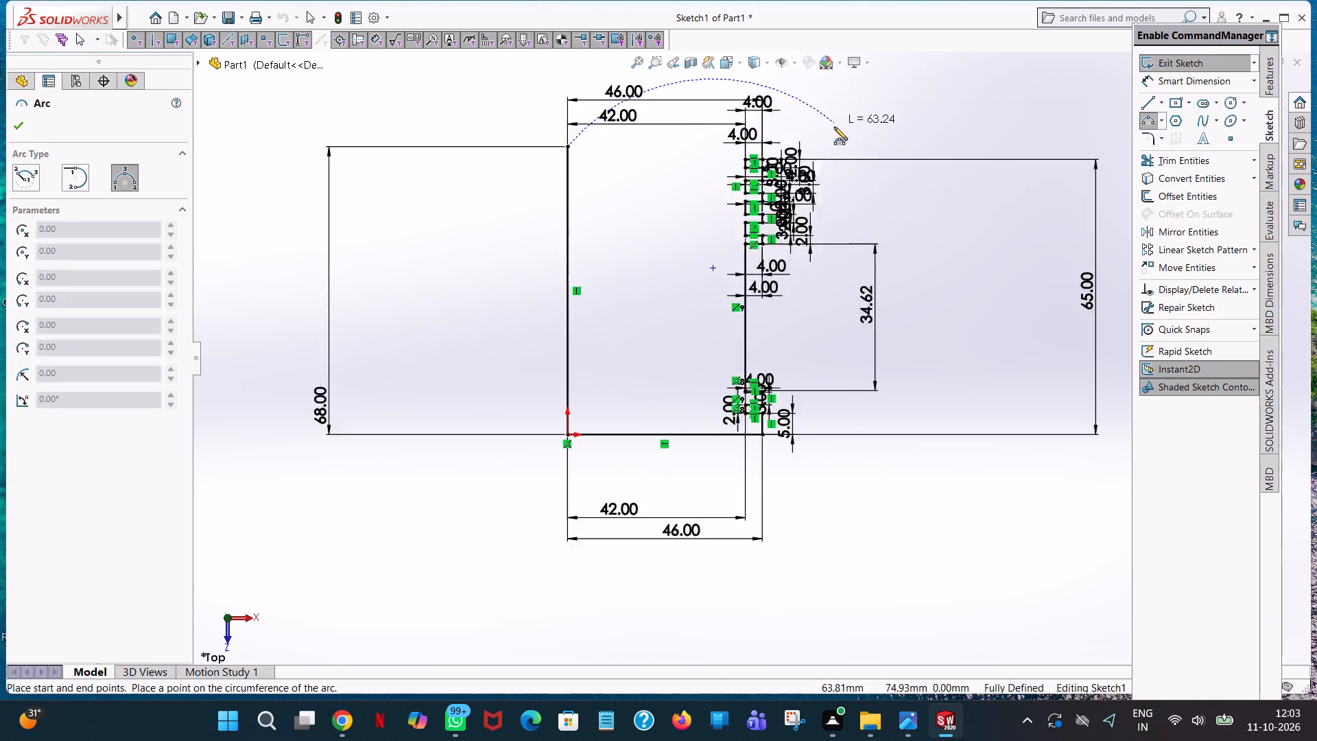
scroll(834, 127, down, 3)
scroll(709, 226, down, 4)
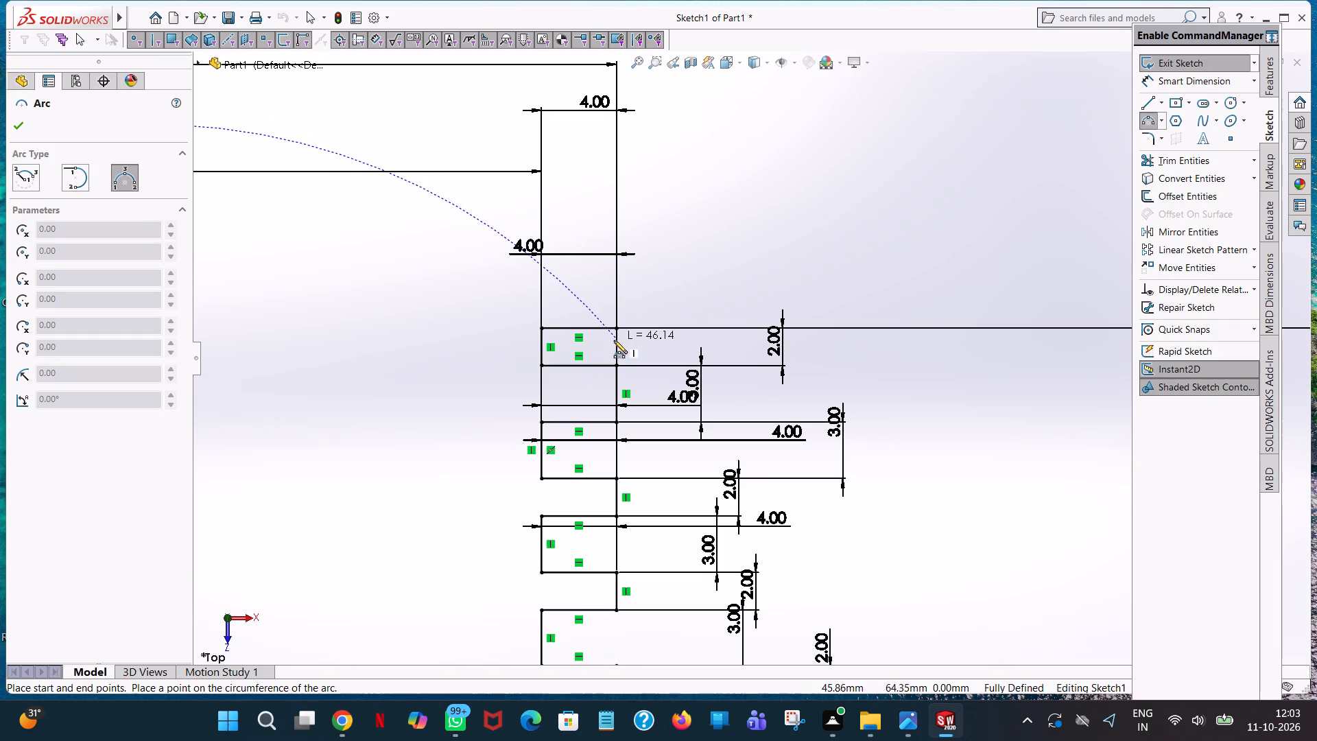
click(617, 331)
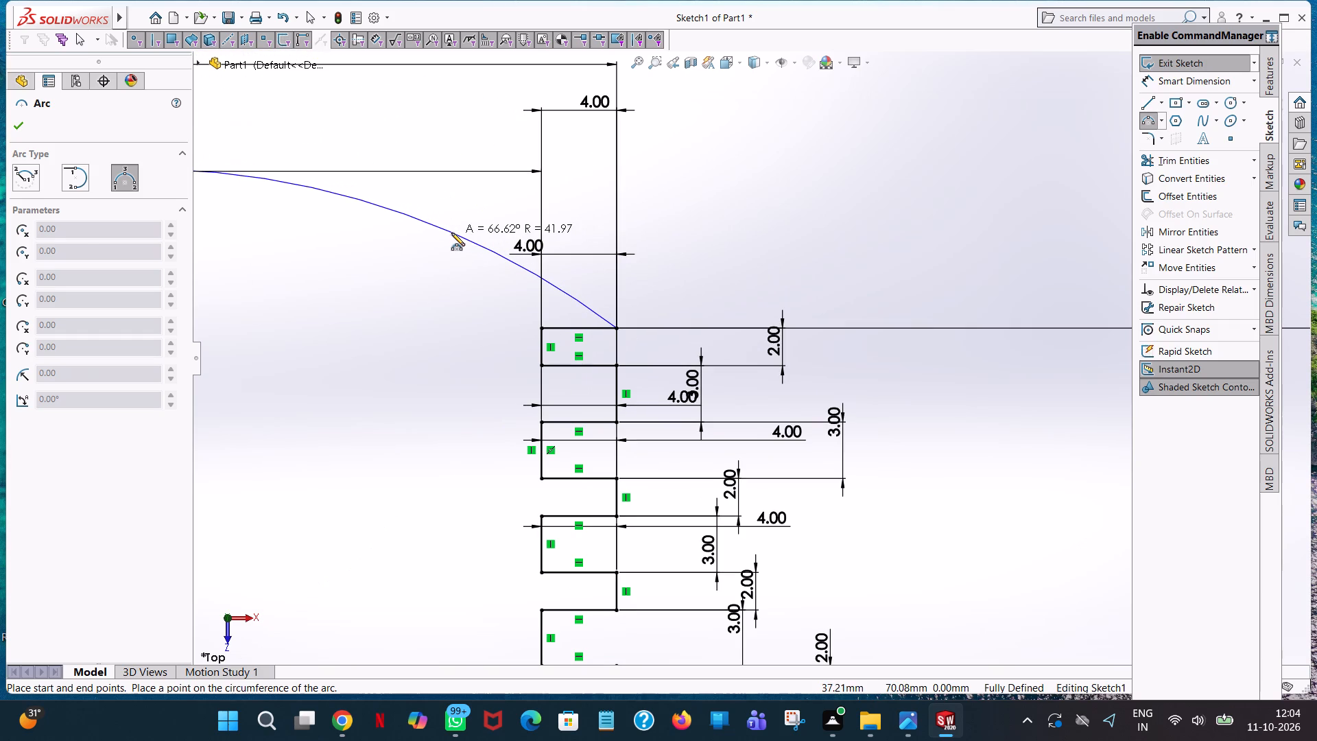
click(451, 233)
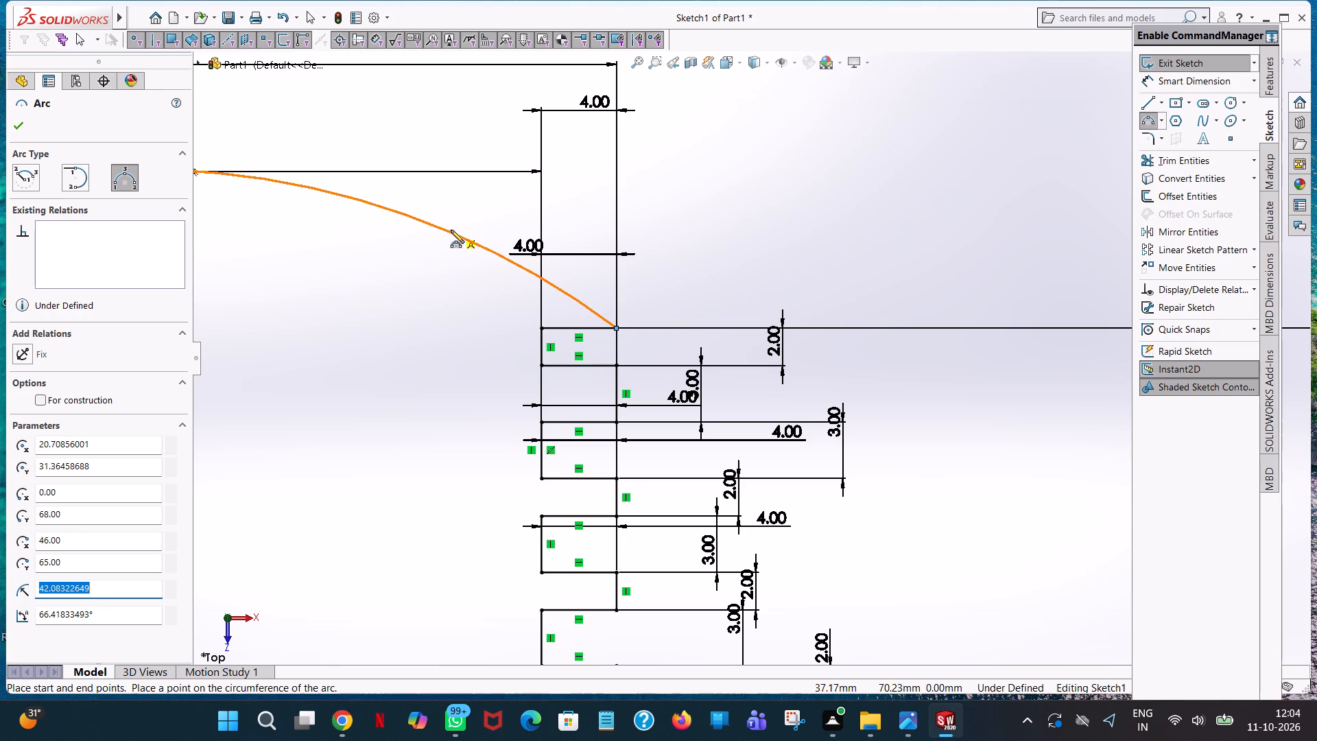
text(189)
key(Return)
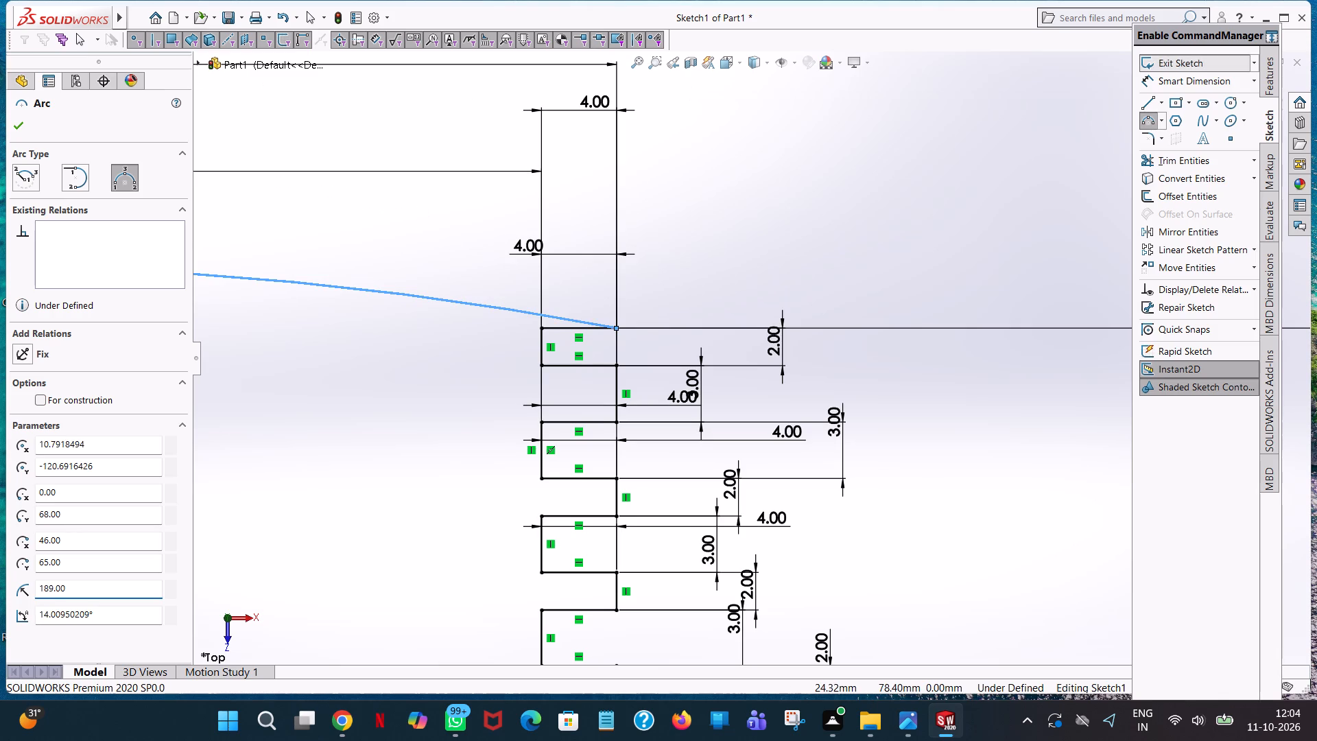
click(15, 124)
scroll(294, 328, up, 7)
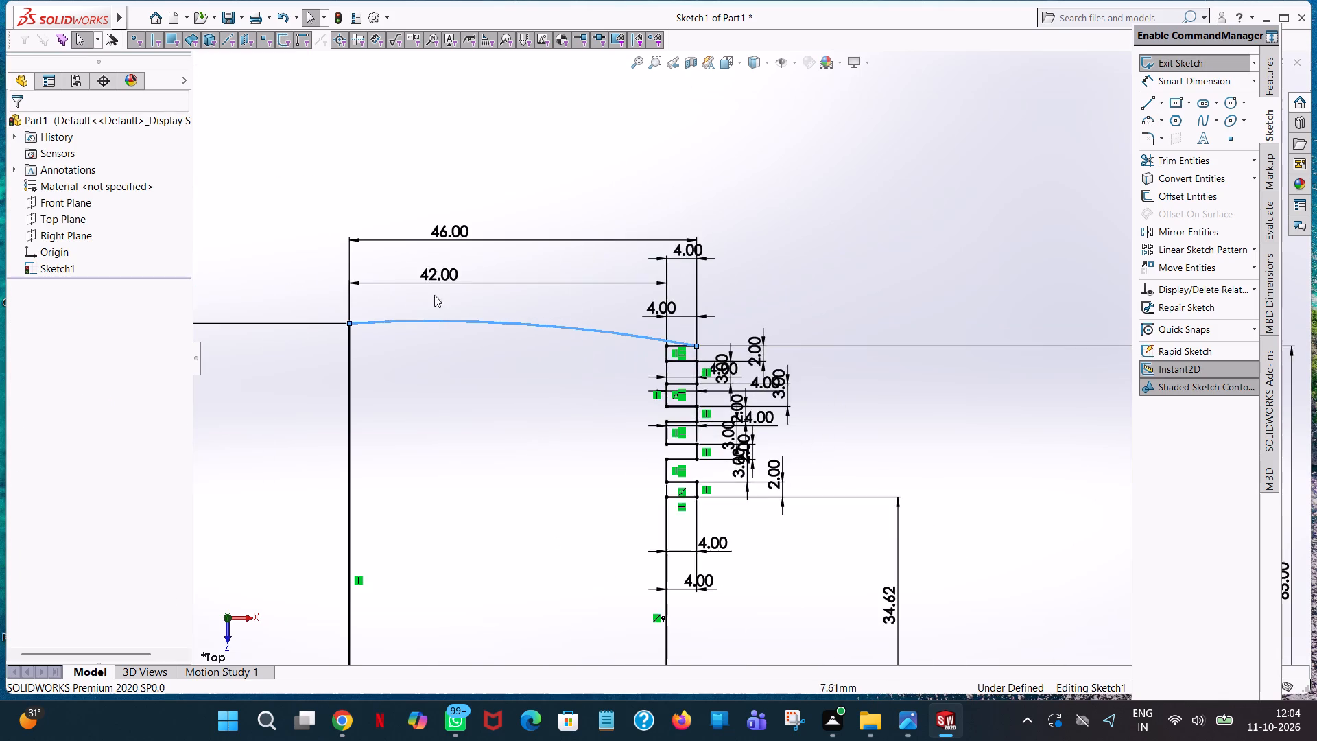
scroll(580, 346, up, 2)
click(936, 253)
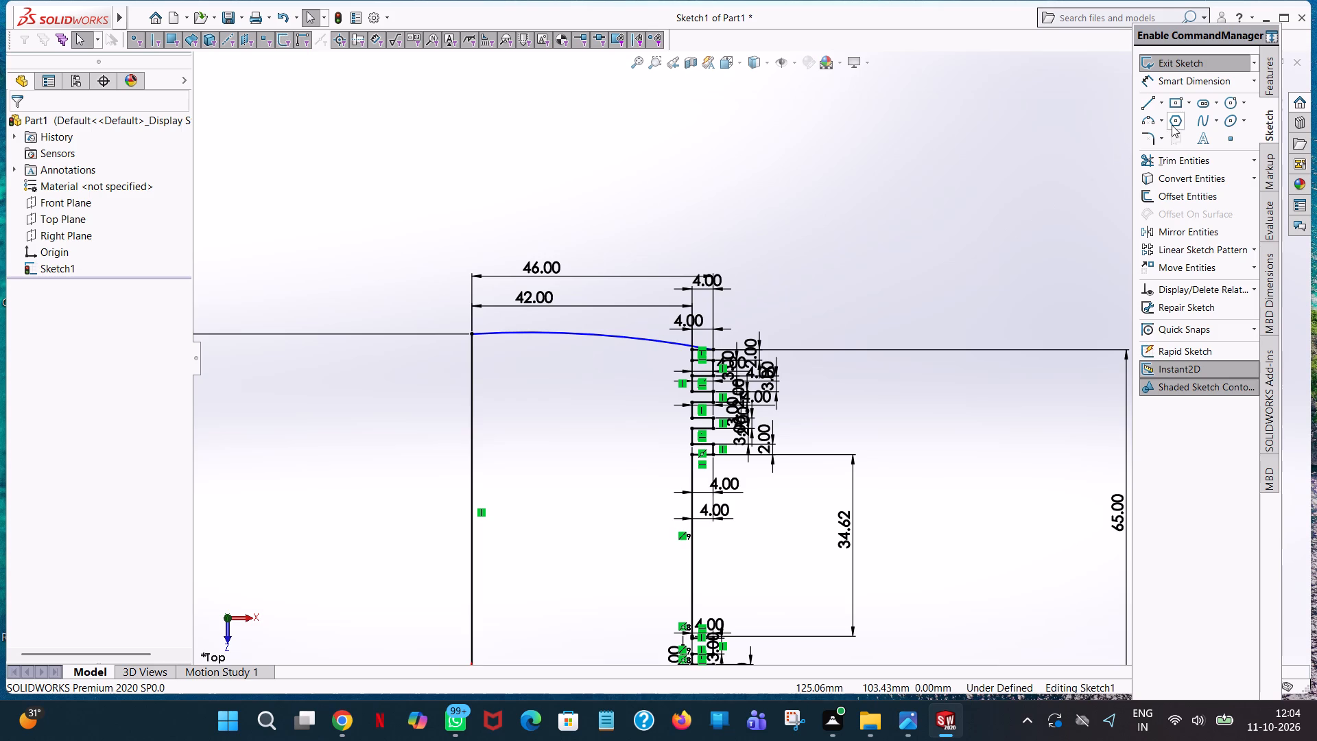
Add a 189 mm radius dimension to the arc closing the top of the profile.
click(1160, 84)
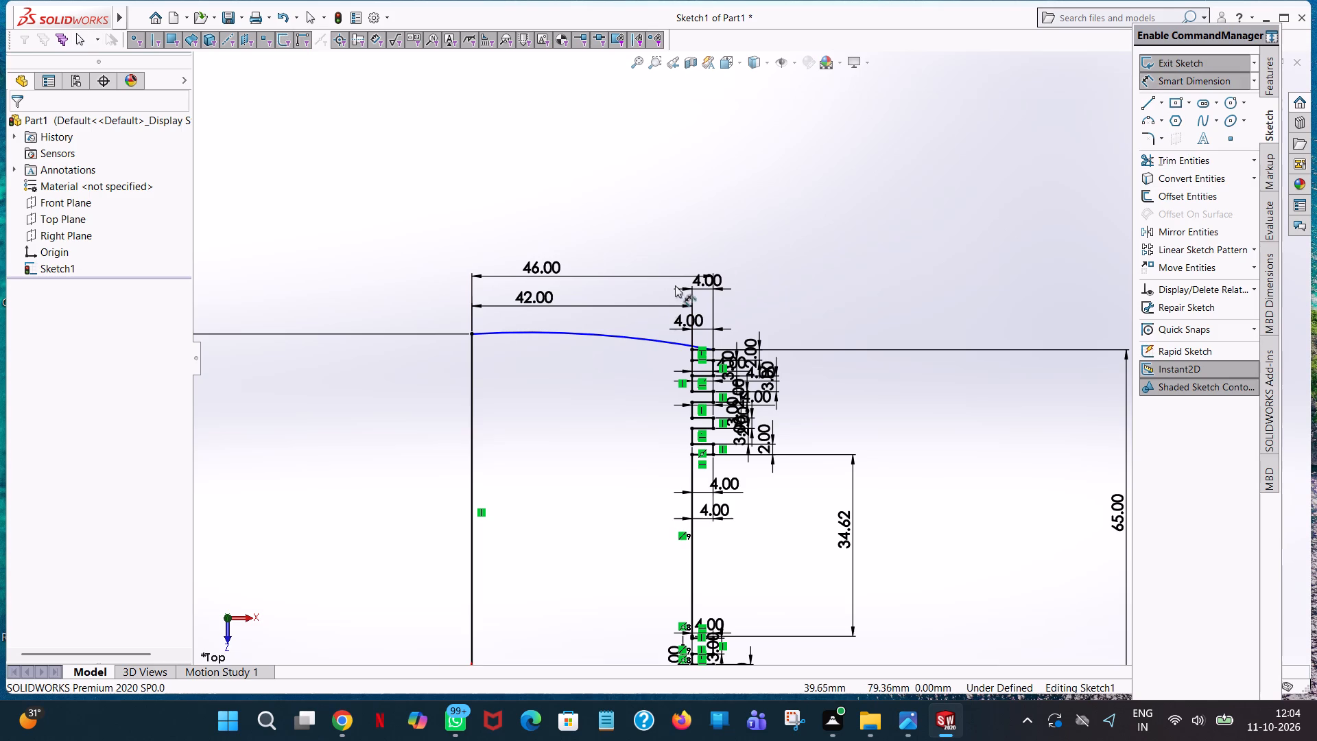
click(580, 333)
click(763, 128)
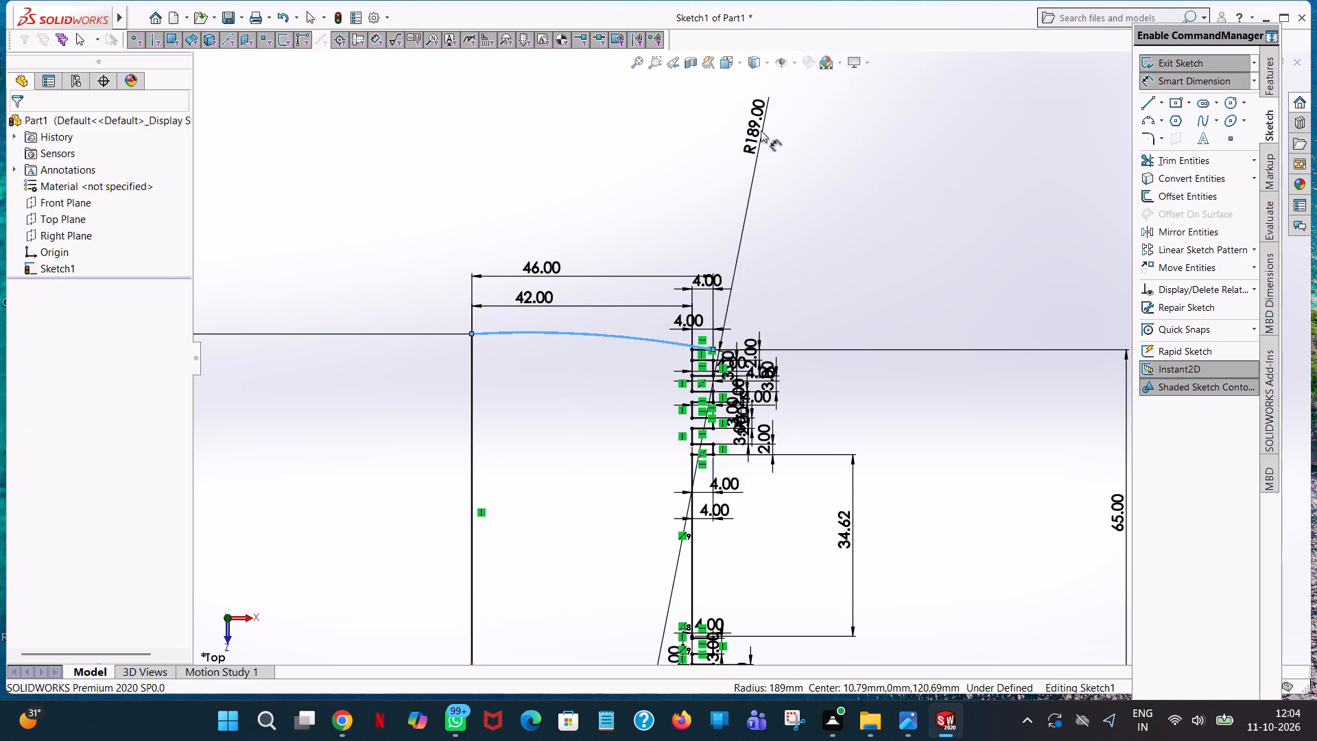
click(700, 109)
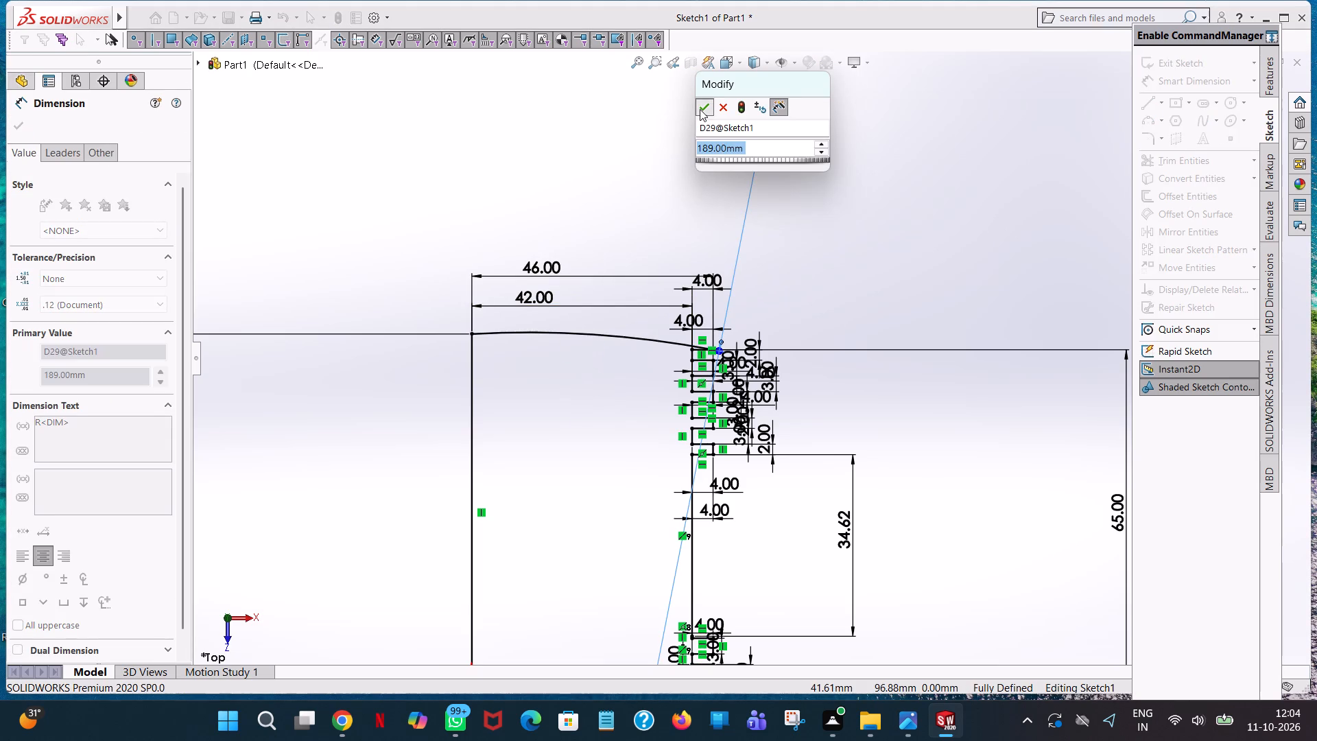
Start a 360-degree Blind revolve, selecting the closed profile outline and its enclosed region as the contours.
click(1266, 74)
click(1237, 81)
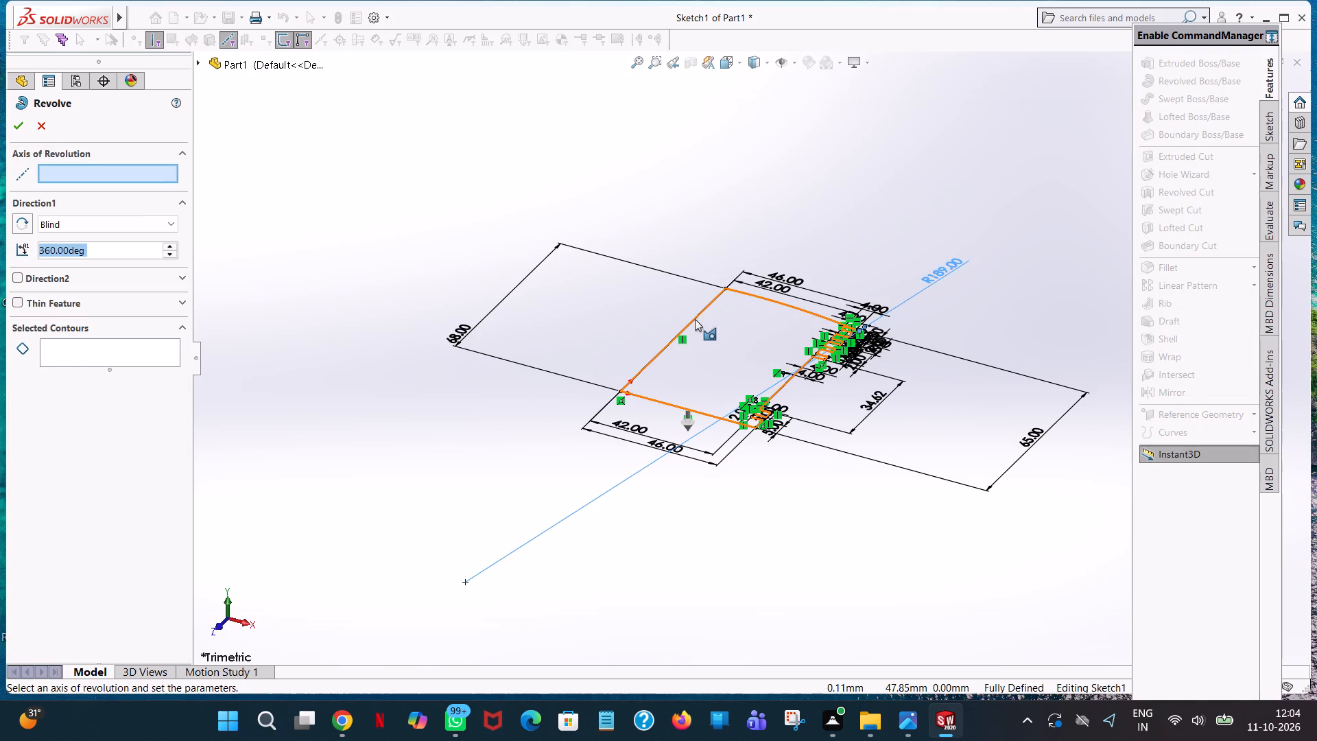
click(695, 319)
click(695, 319)
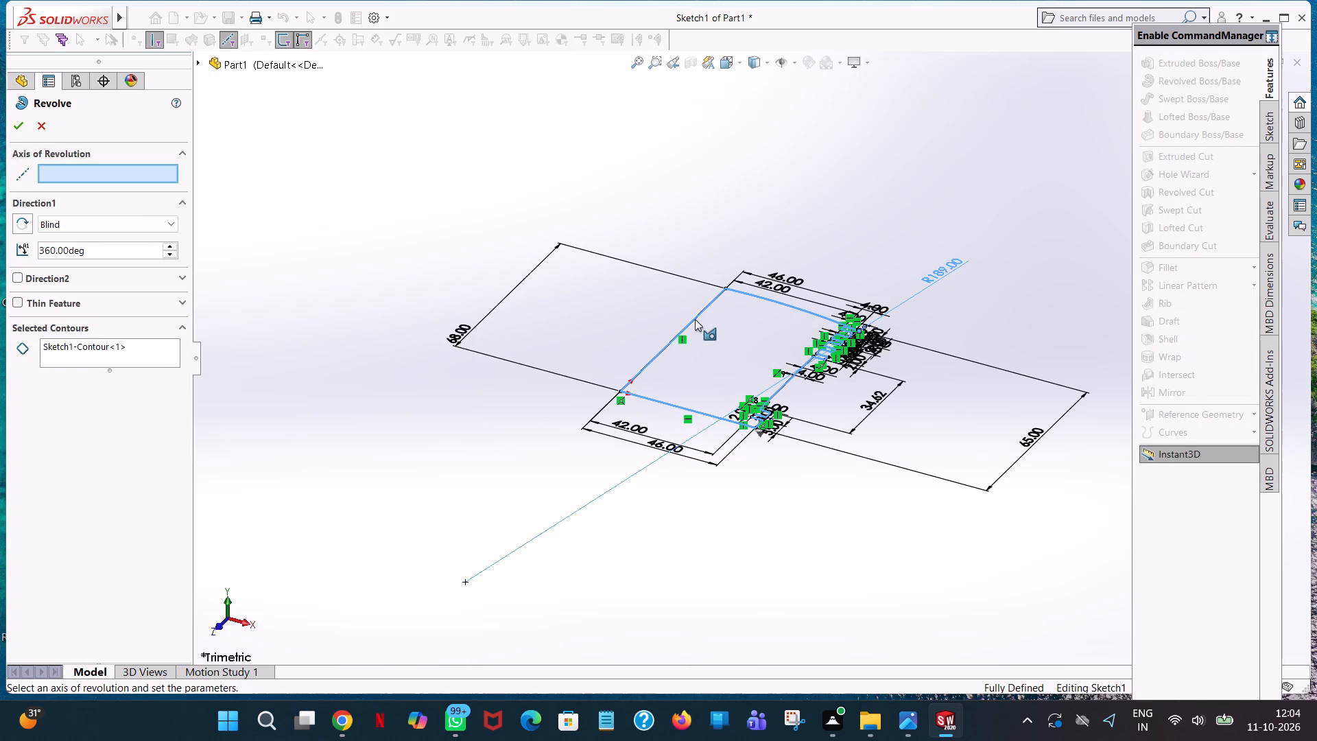
drag(695, 319, 728, 374)
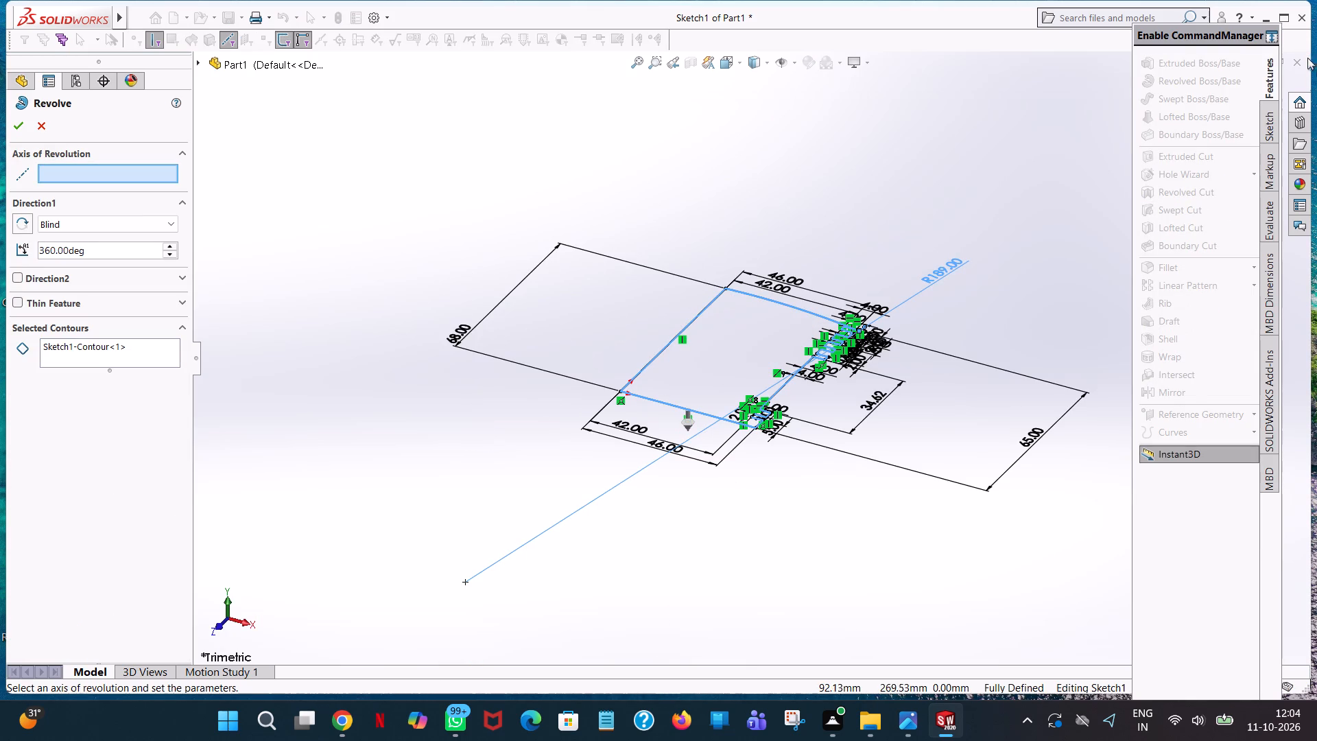
click(18, 129)
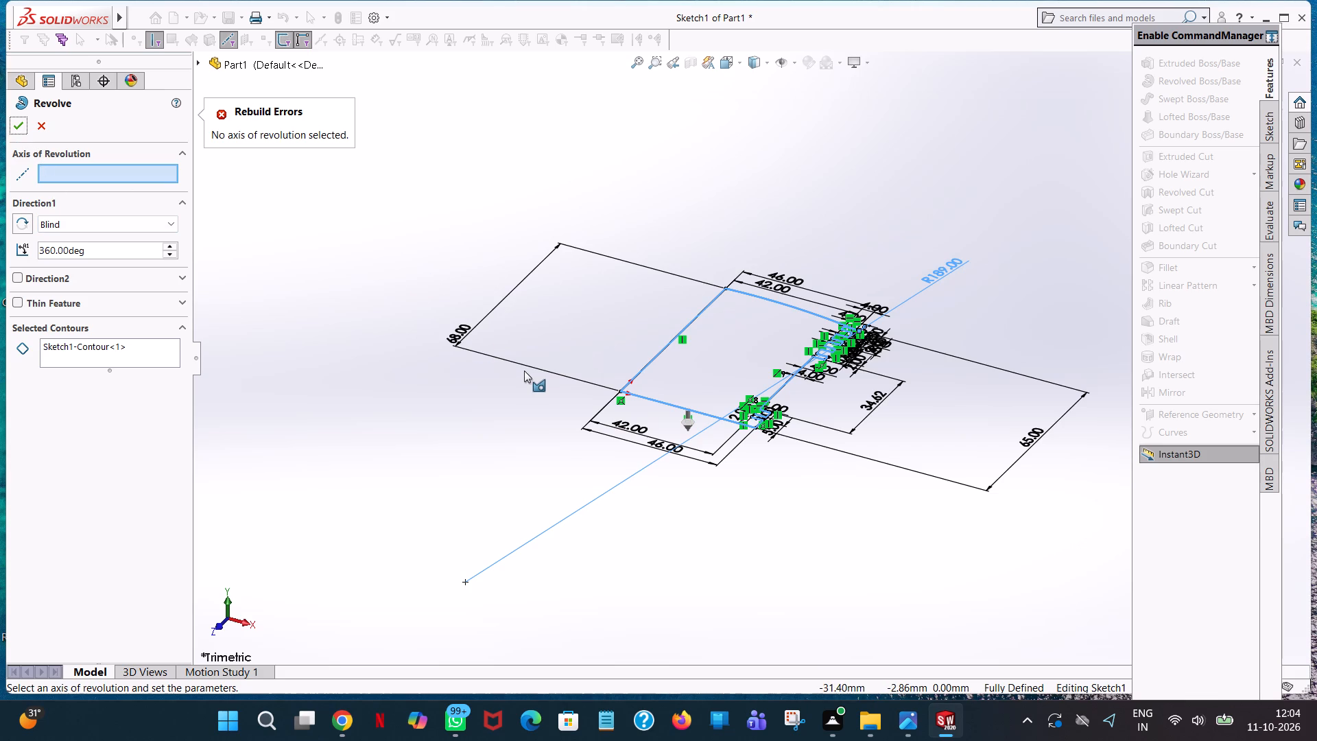
middle_drag(524, 371, 530, 570)
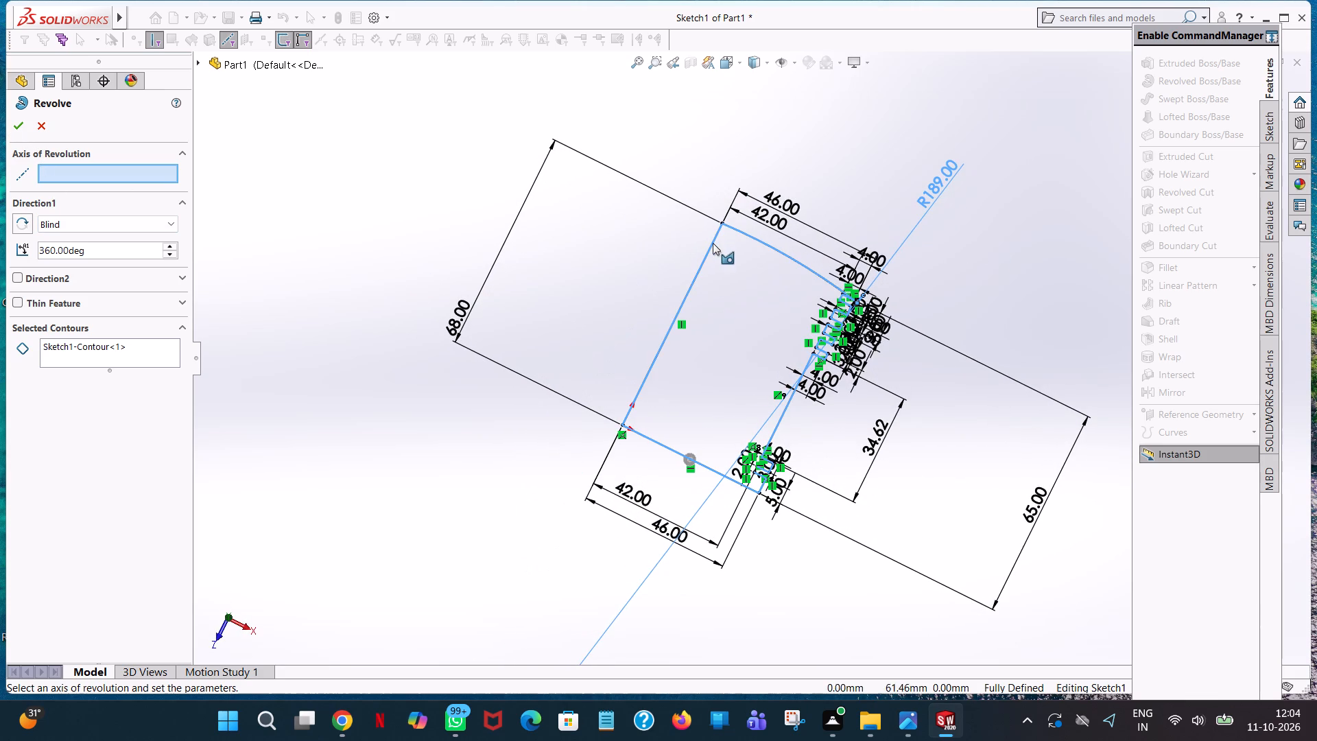
click(706, 258)
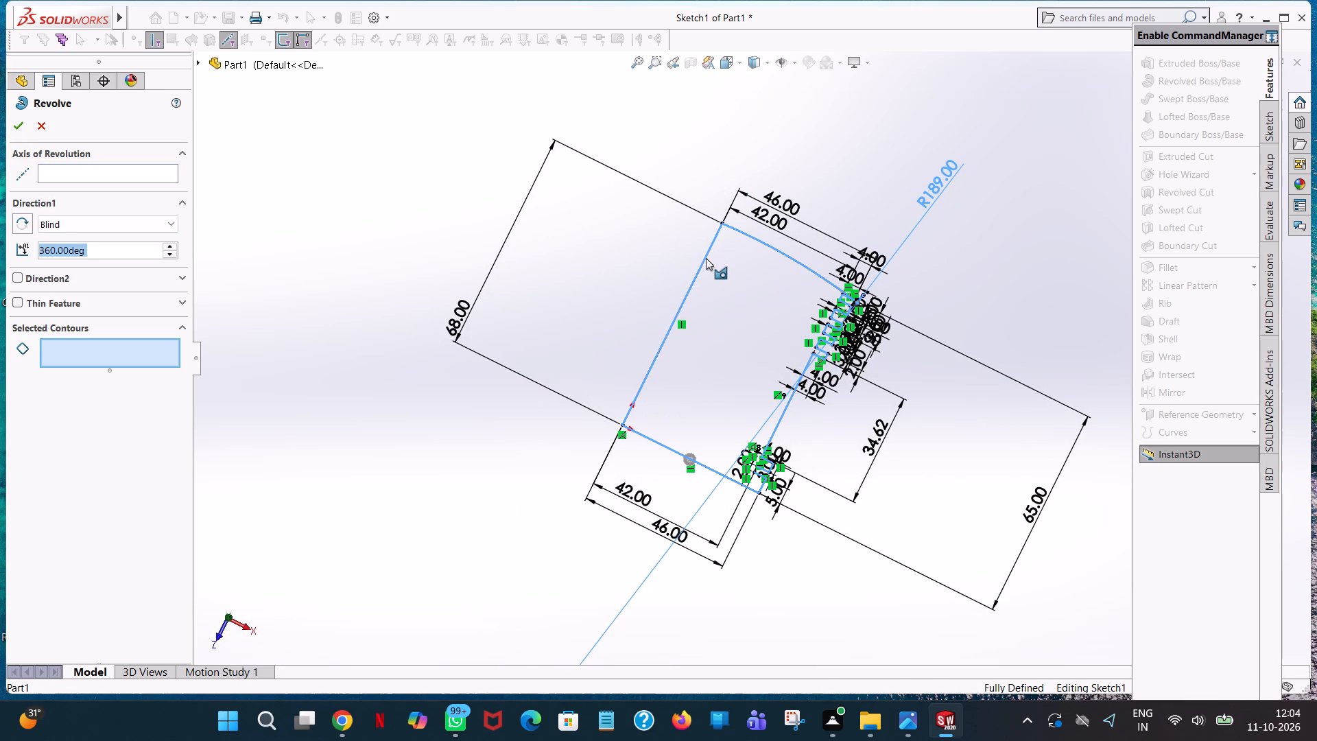
click(706, 258)
click(706, 258)
click(730, 320)
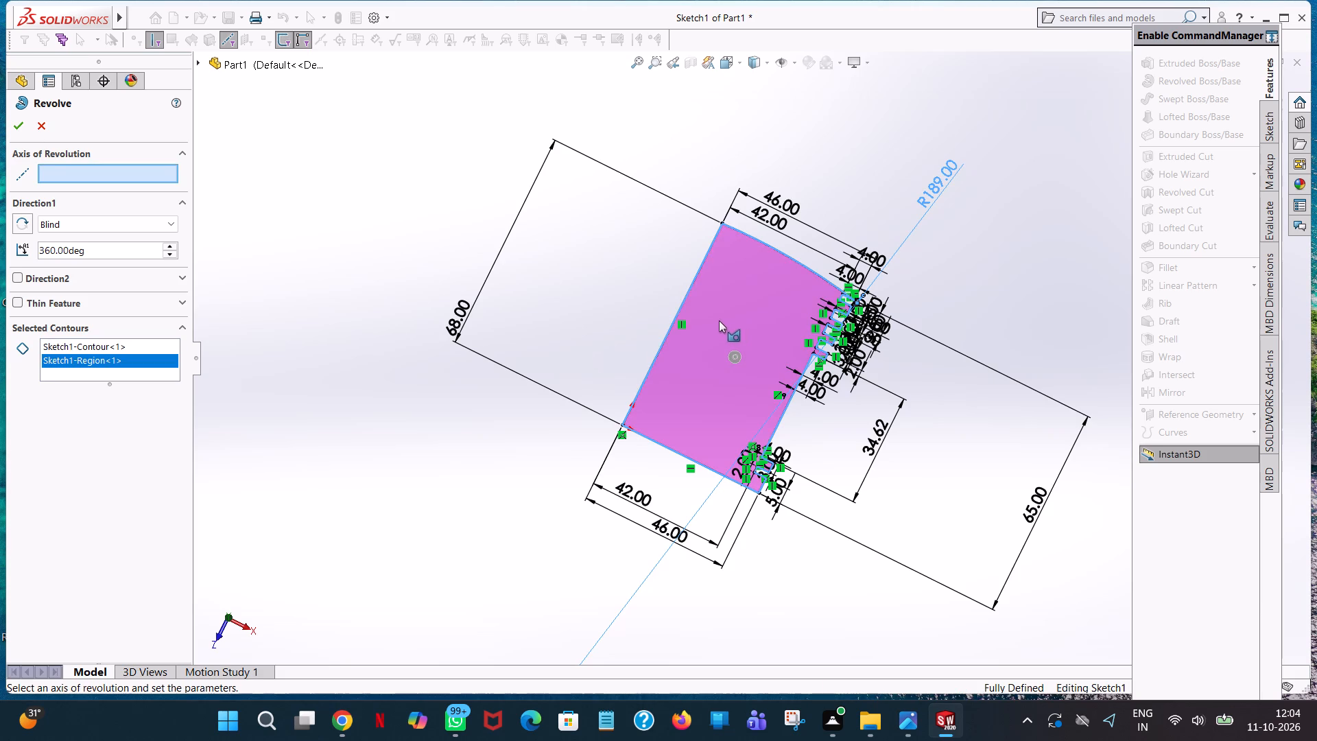
Set the profile's 68 mm vertical side as the axis of revolution.
click(104, 179)
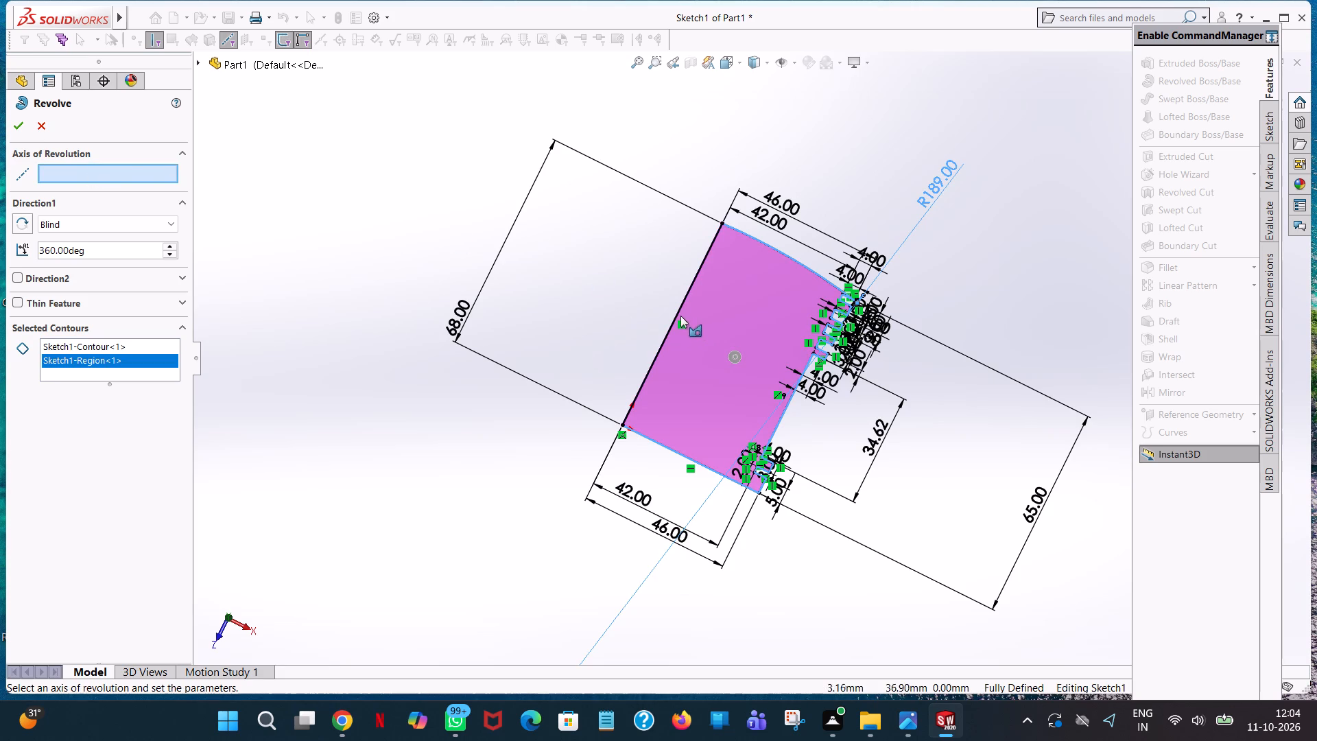
click(680, 309)
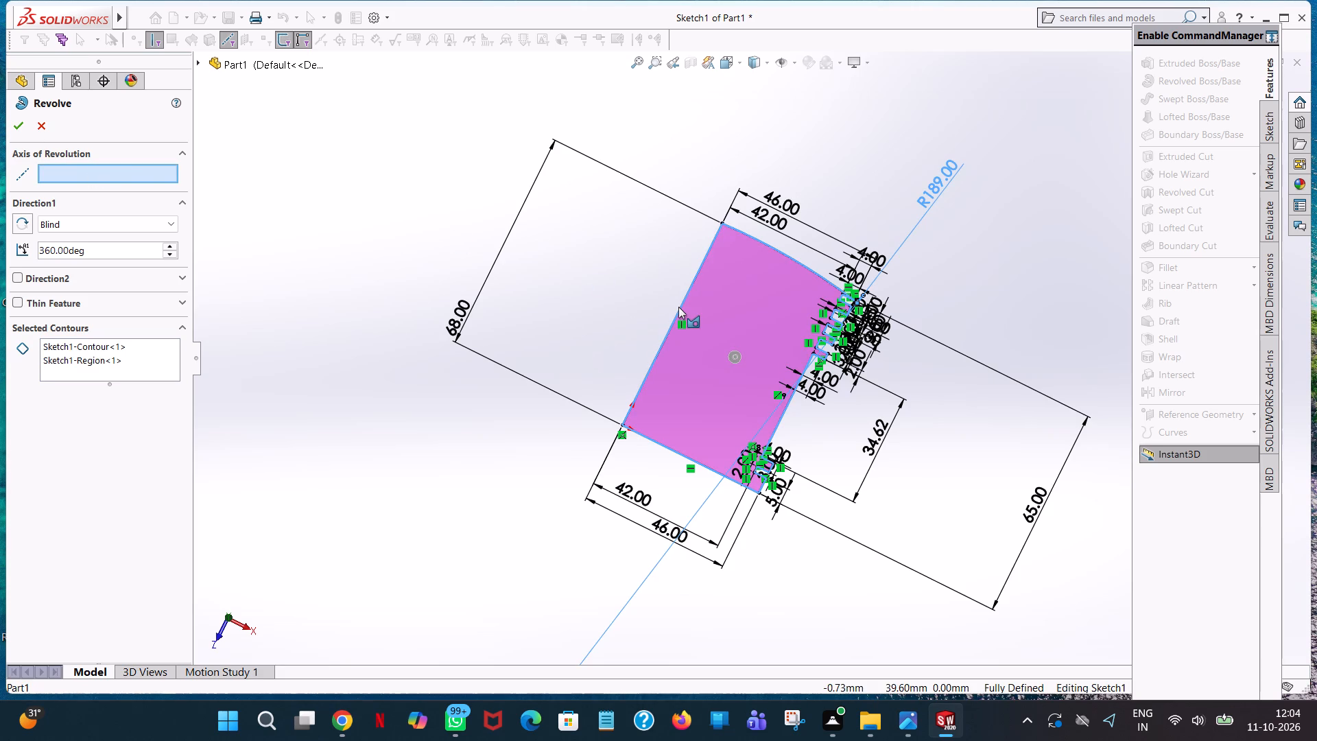
click(678, 307)
click(678, 307)
click(680, 313)
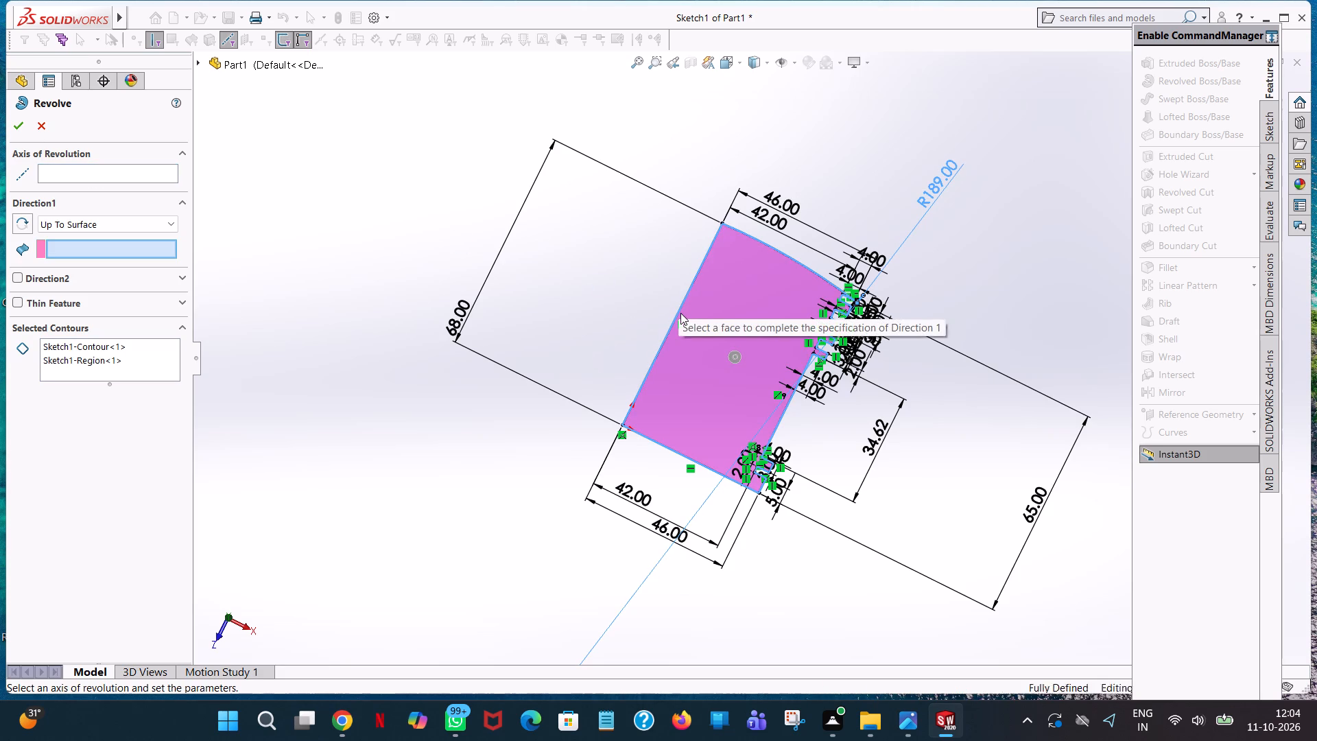
double_click(680, 313)
scroll(695, 311, down, 5)
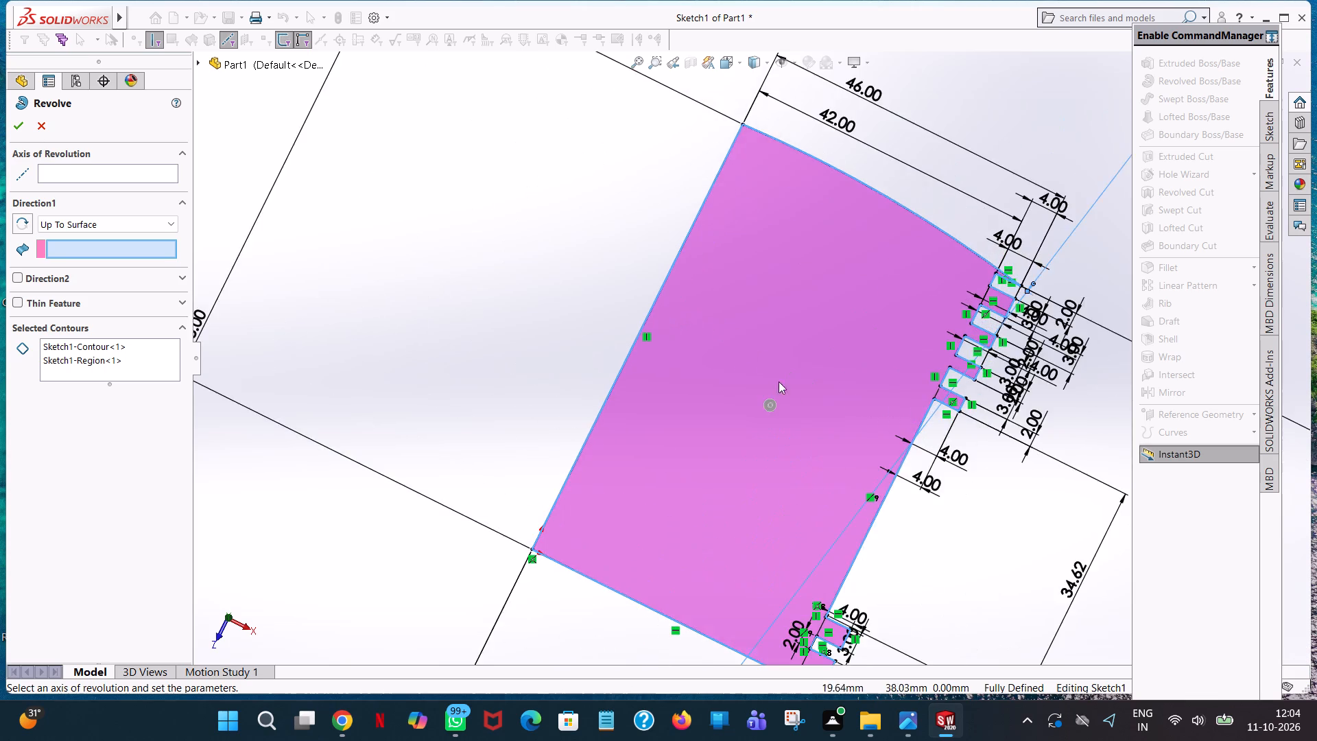
scroll(779, 381, down, 3)
scroll(827, 422, up, 5)
middle_drag(952, 489, 951, 486)
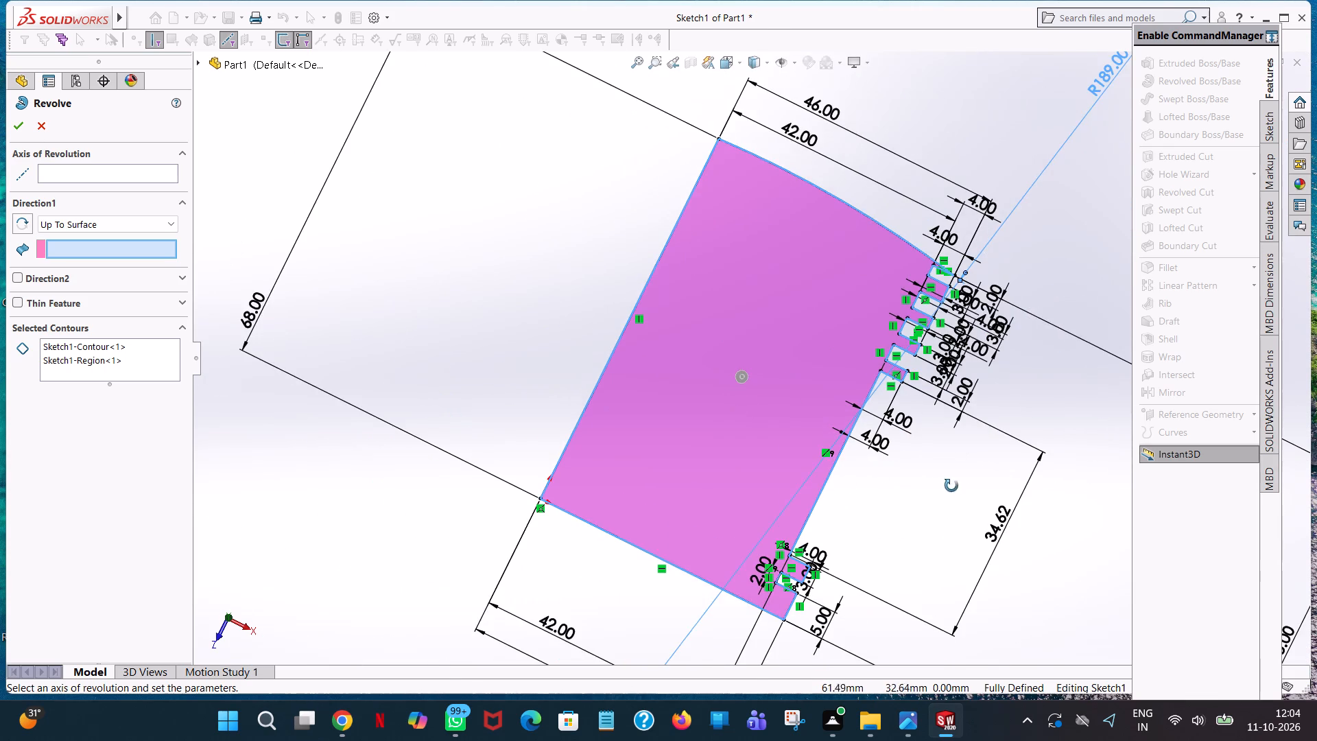
middle_drag(951, 486, 947, 571)
scroll(951, 484, up, 1)
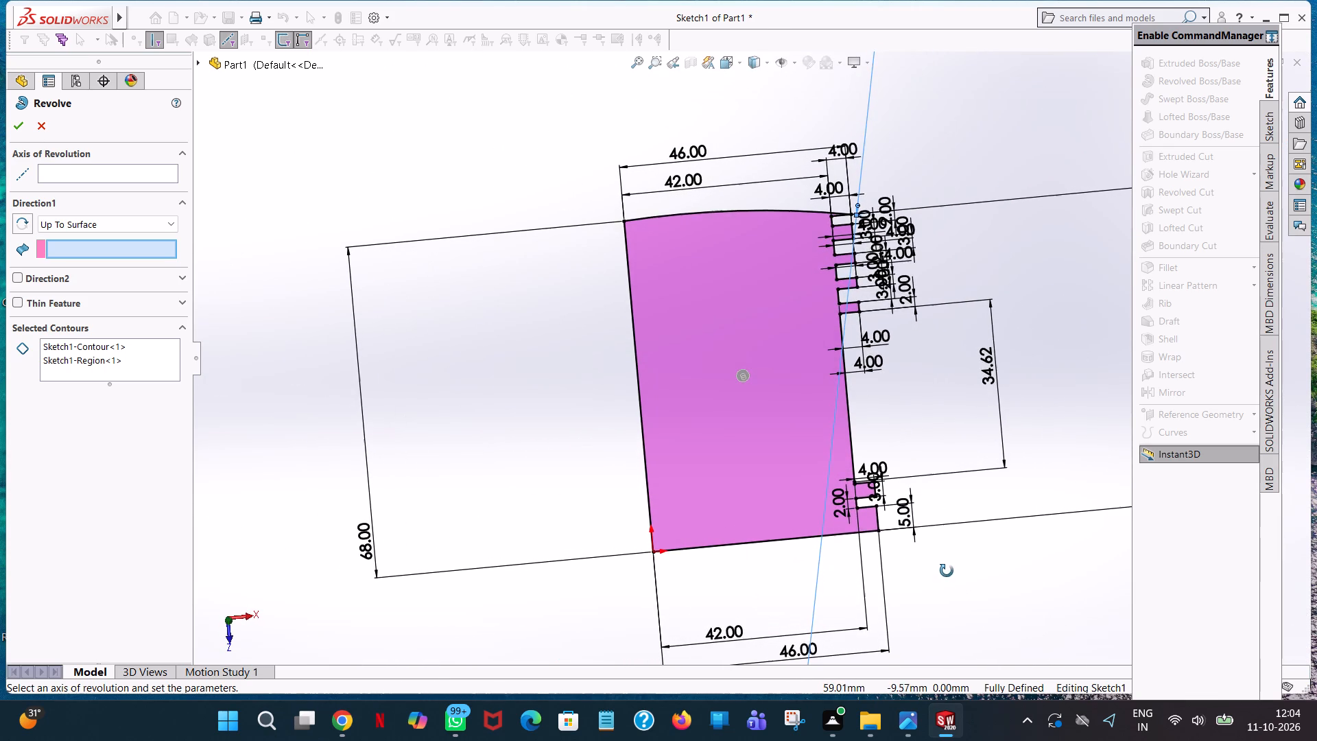
middle_drag(947, 571, 947, 570)
click(624, 248)
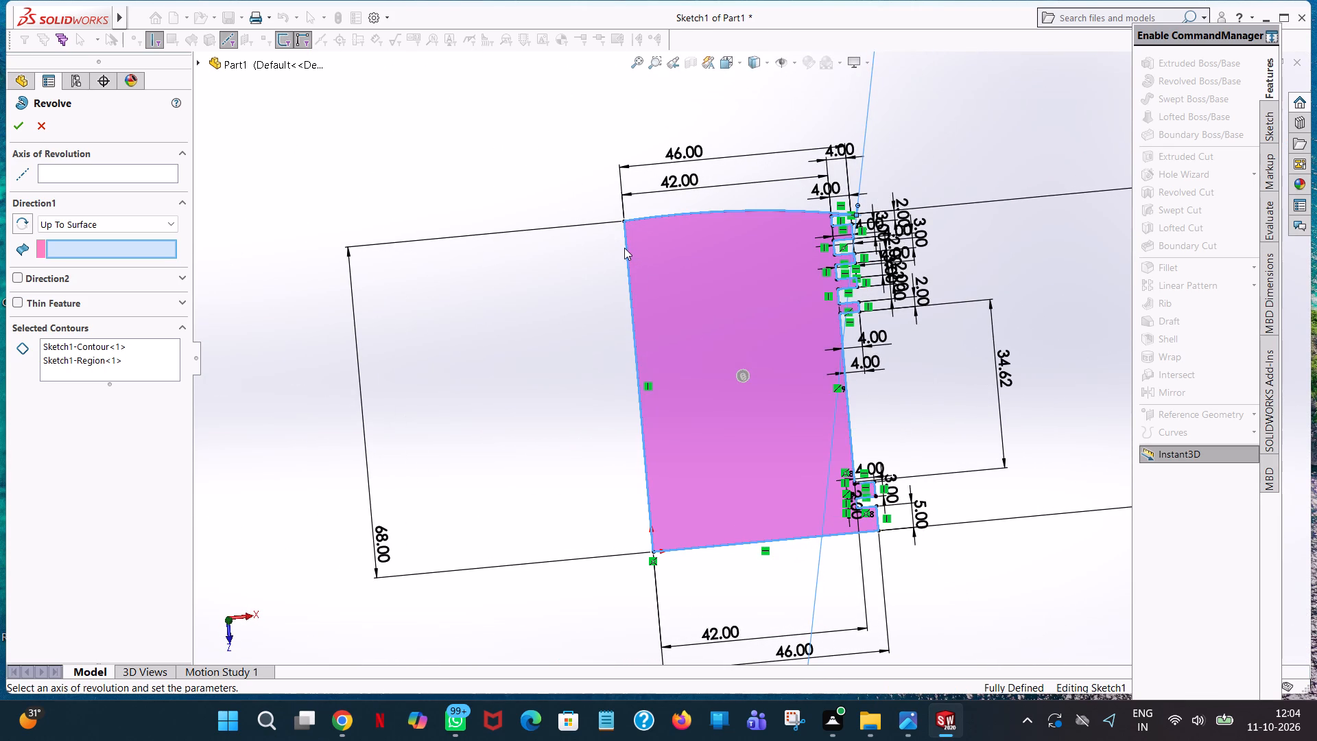
click(19, 118)
click(93, 161)
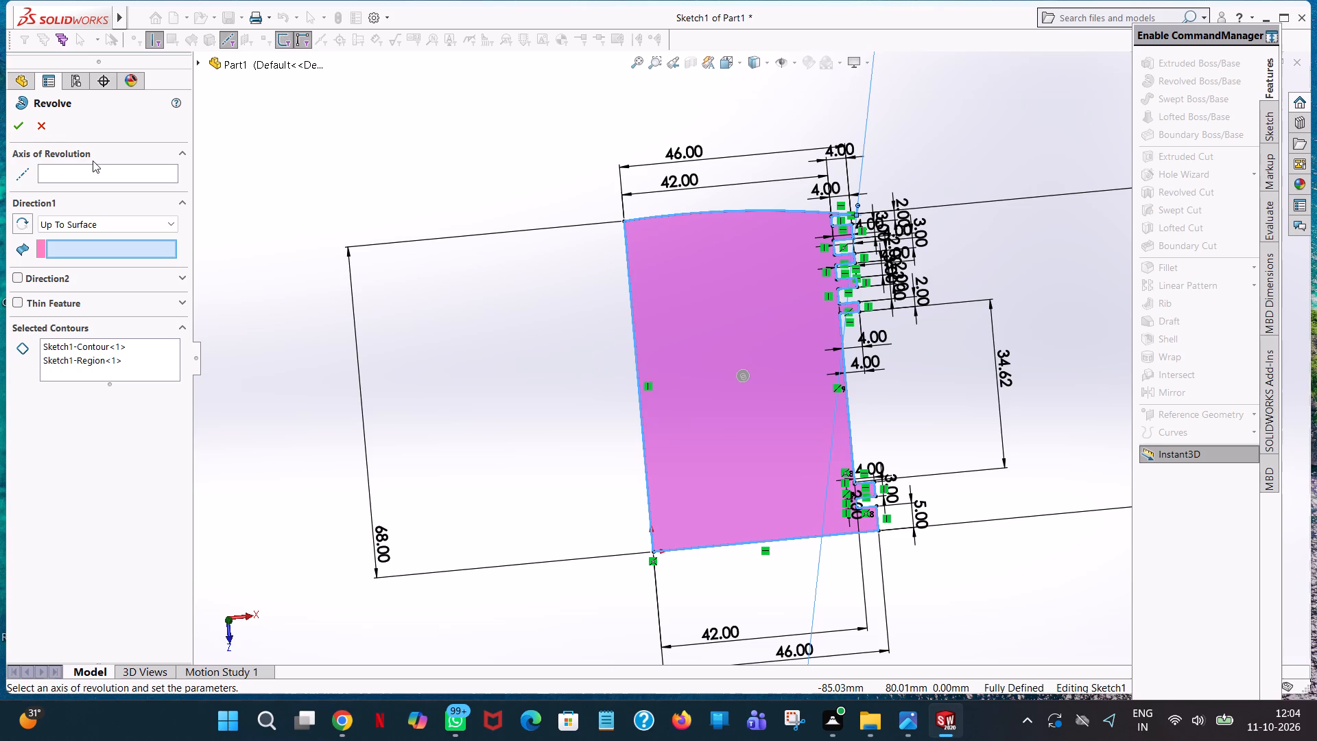
click(93, 167)
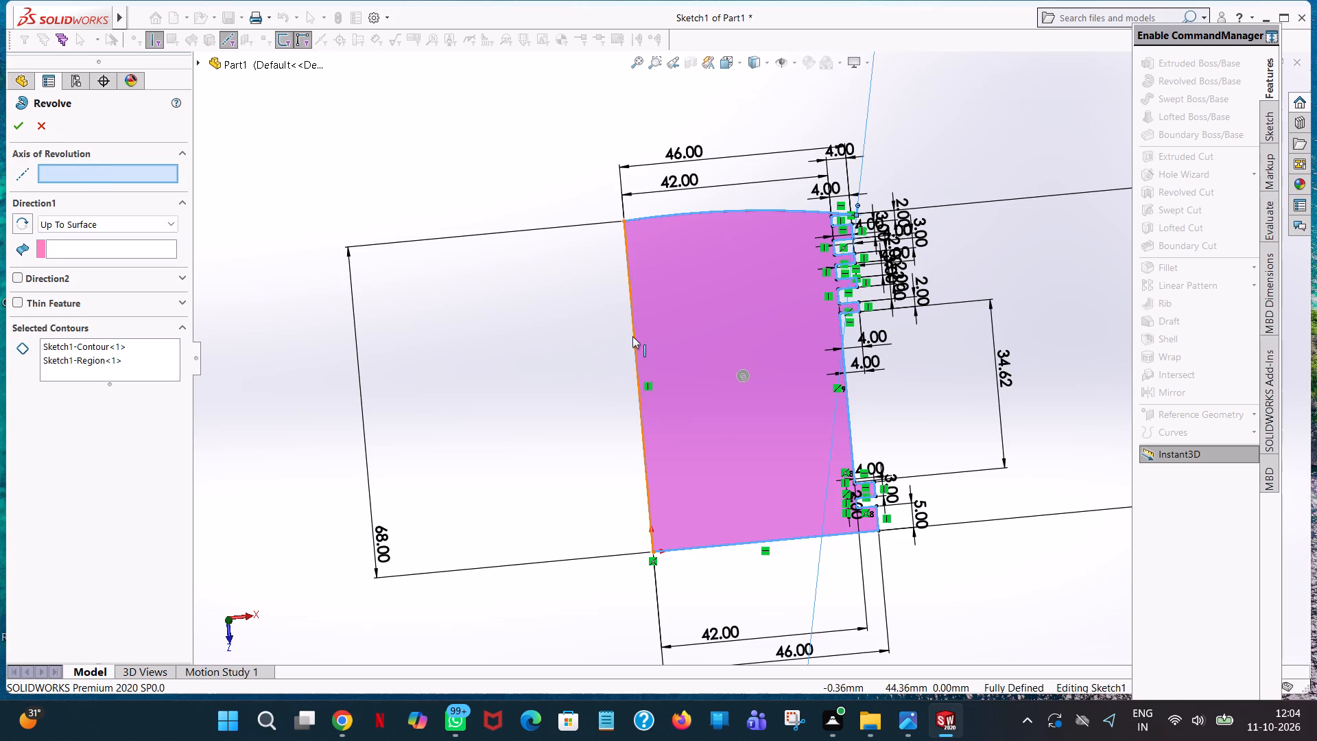
click(632, 336)
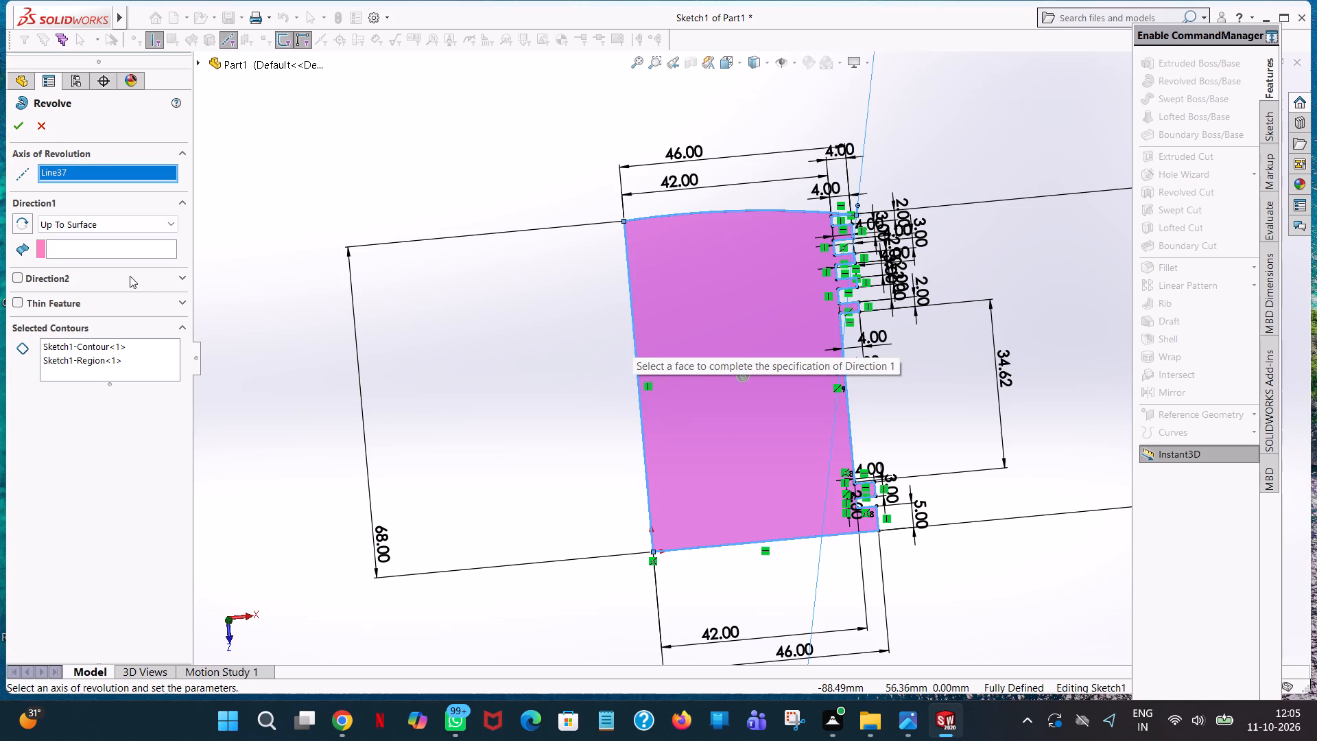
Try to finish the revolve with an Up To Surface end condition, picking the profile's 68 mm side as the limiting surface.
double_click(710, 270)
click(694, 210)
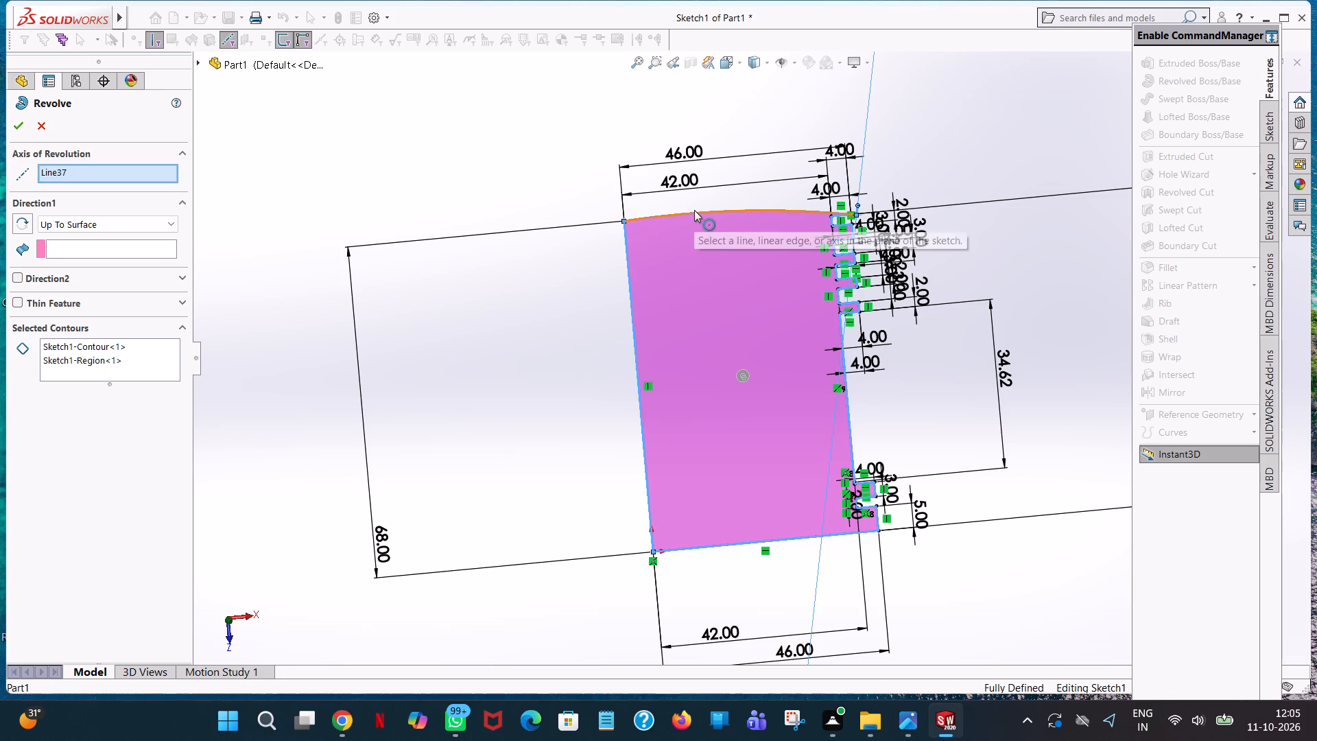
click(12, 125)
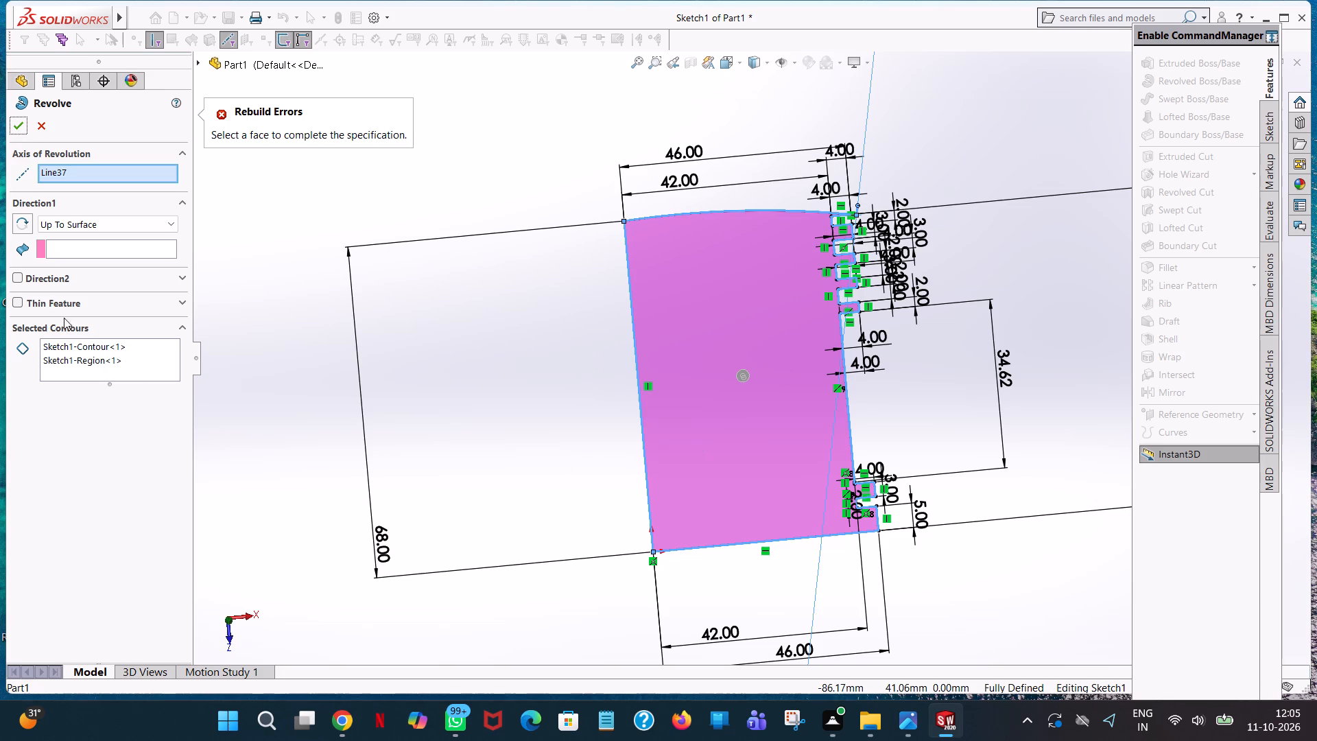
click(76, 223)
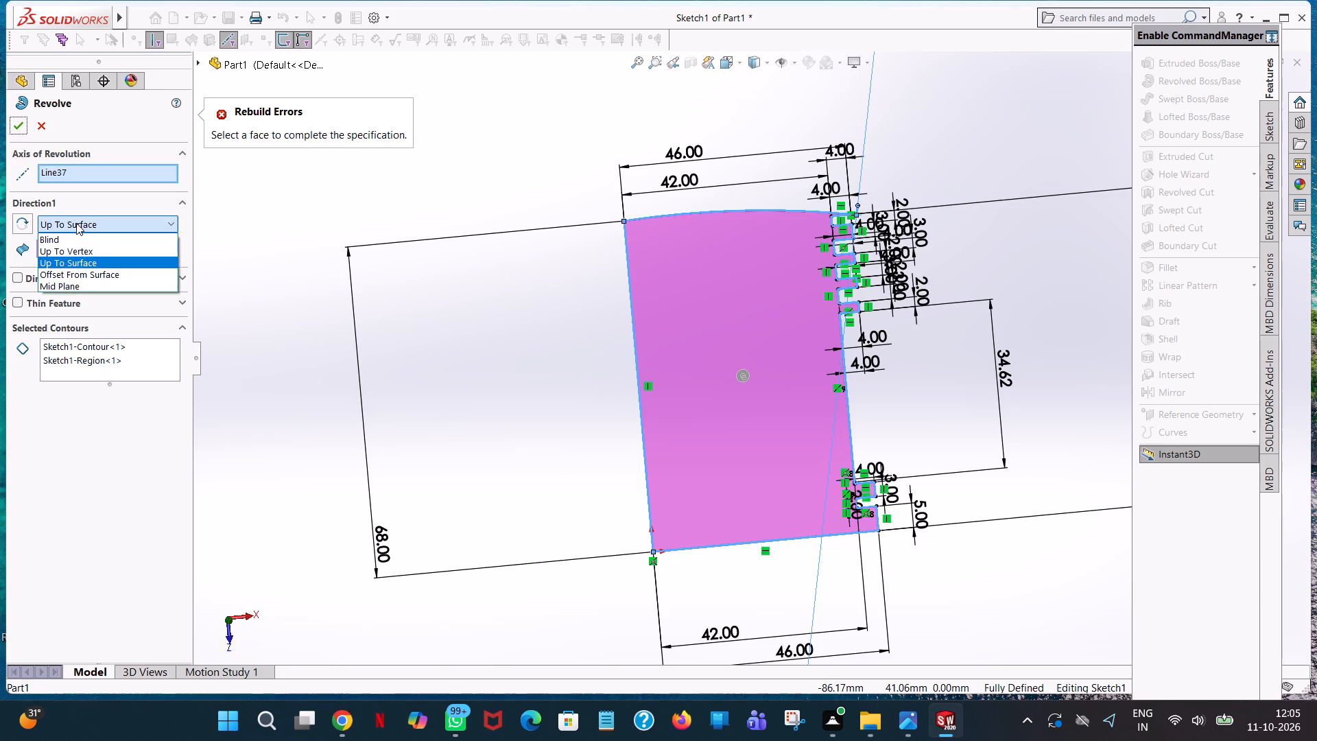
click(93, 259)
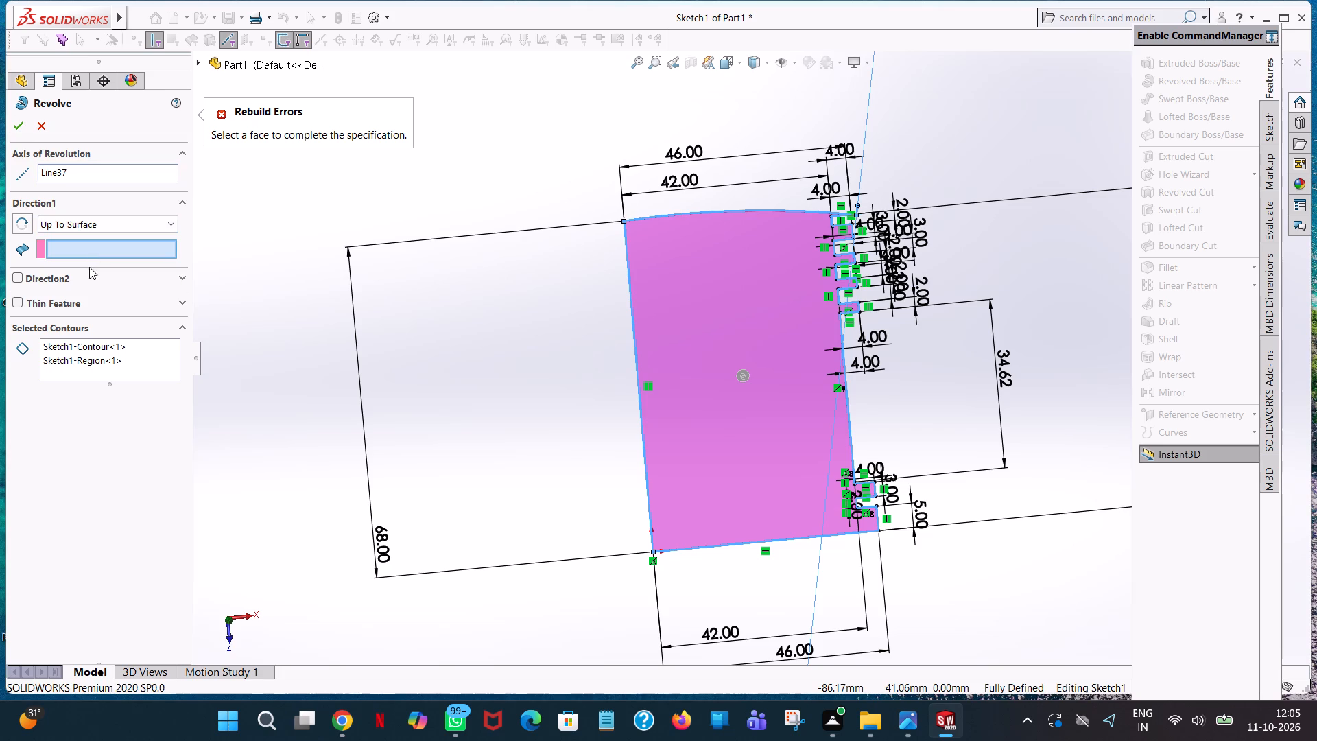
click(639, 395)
Complete the revolve about the 68 mm side with a Blind end condition of 360 degrees.
click(118, 219)
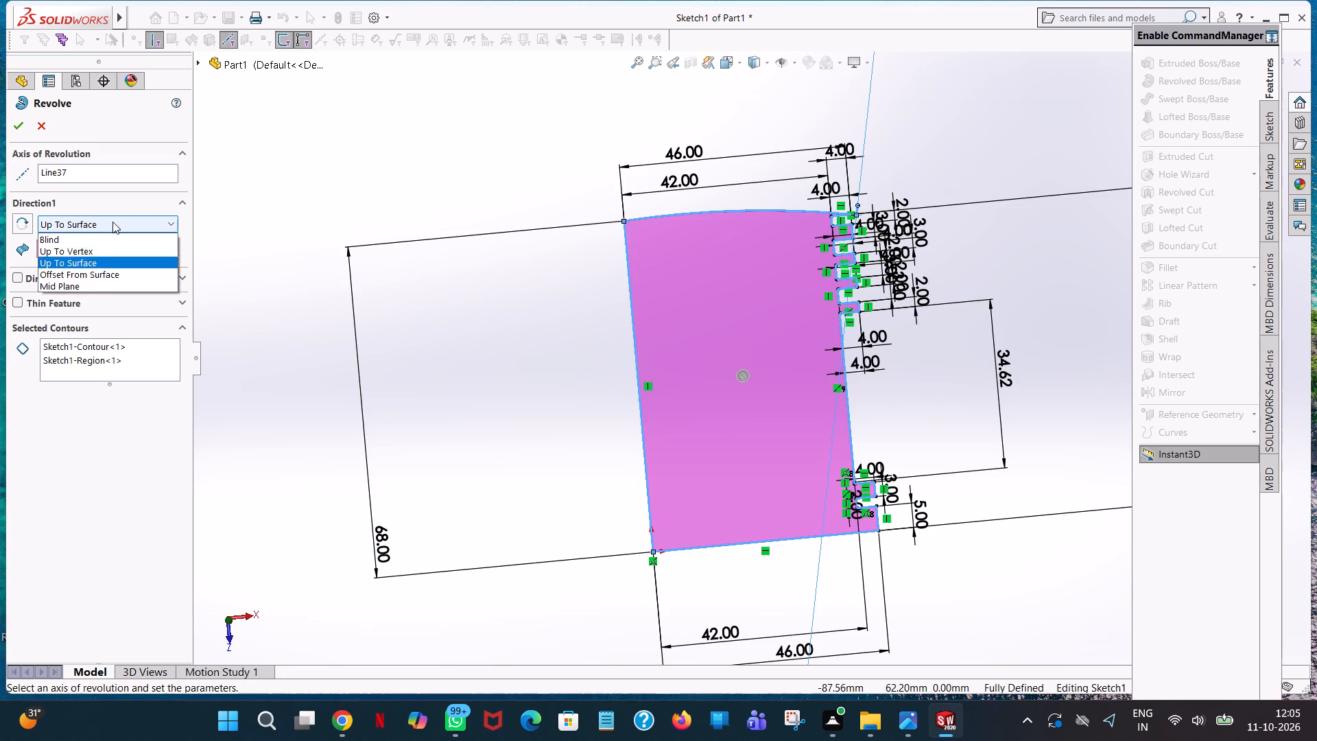
click(88, 246)
click(102, 222)
click(80, 243)
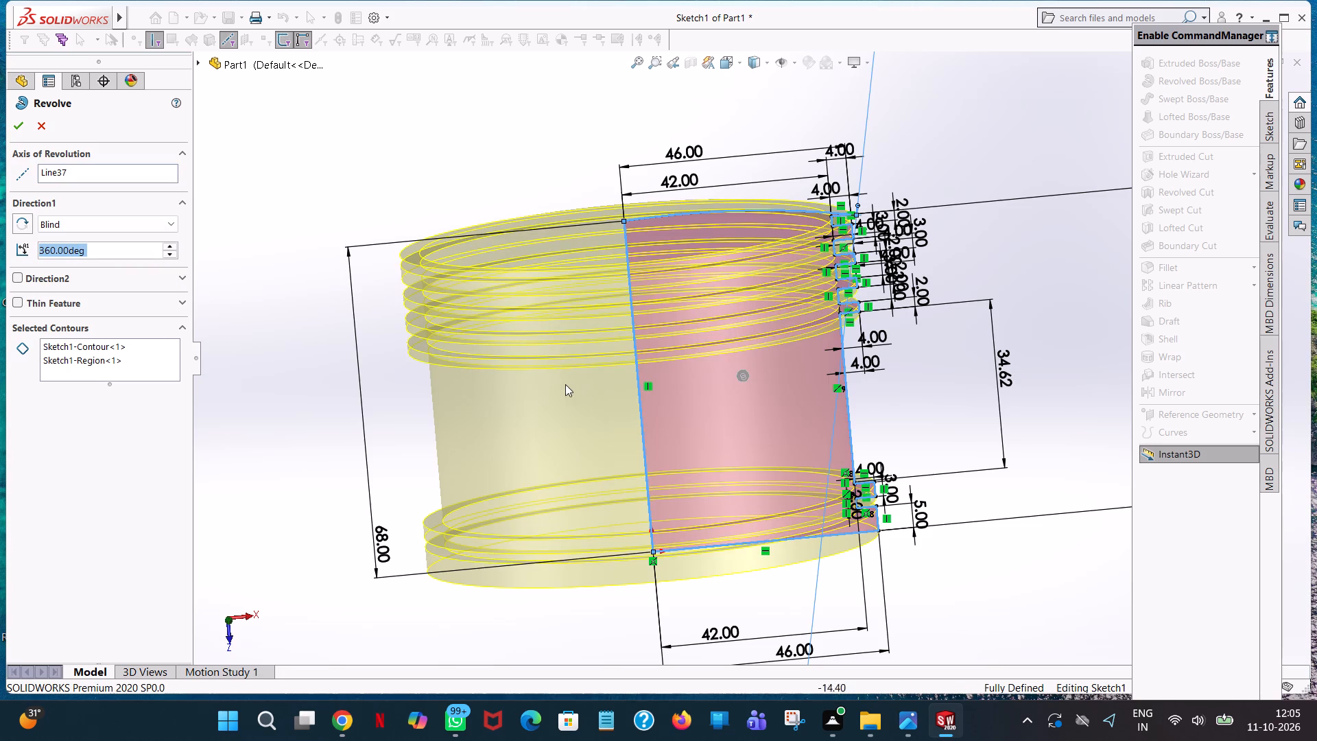
middle_drag(328, 416, 377, 431)
click(9, 128)
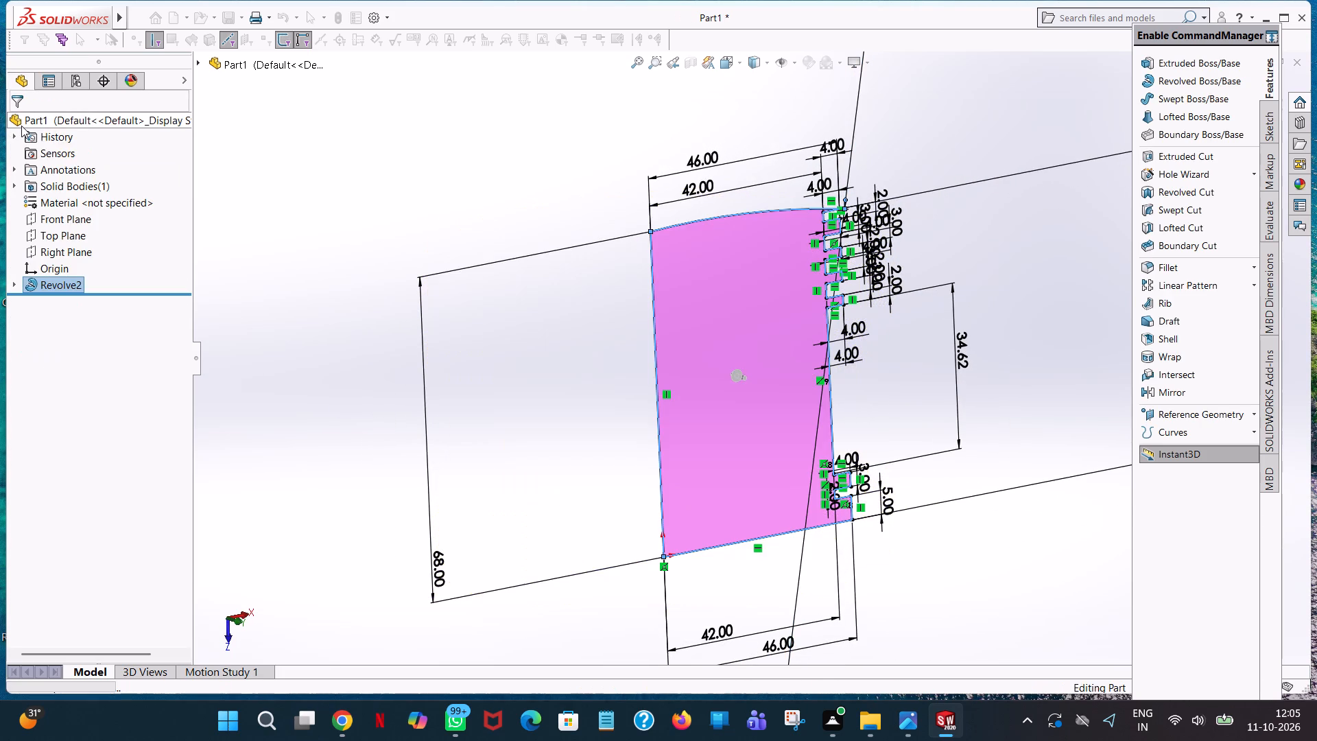
click(1020, 345)
Examine the revolved body from several angles, including its domed crown, ring grooves and base.
middle_drag(986, 357, 890, 331)
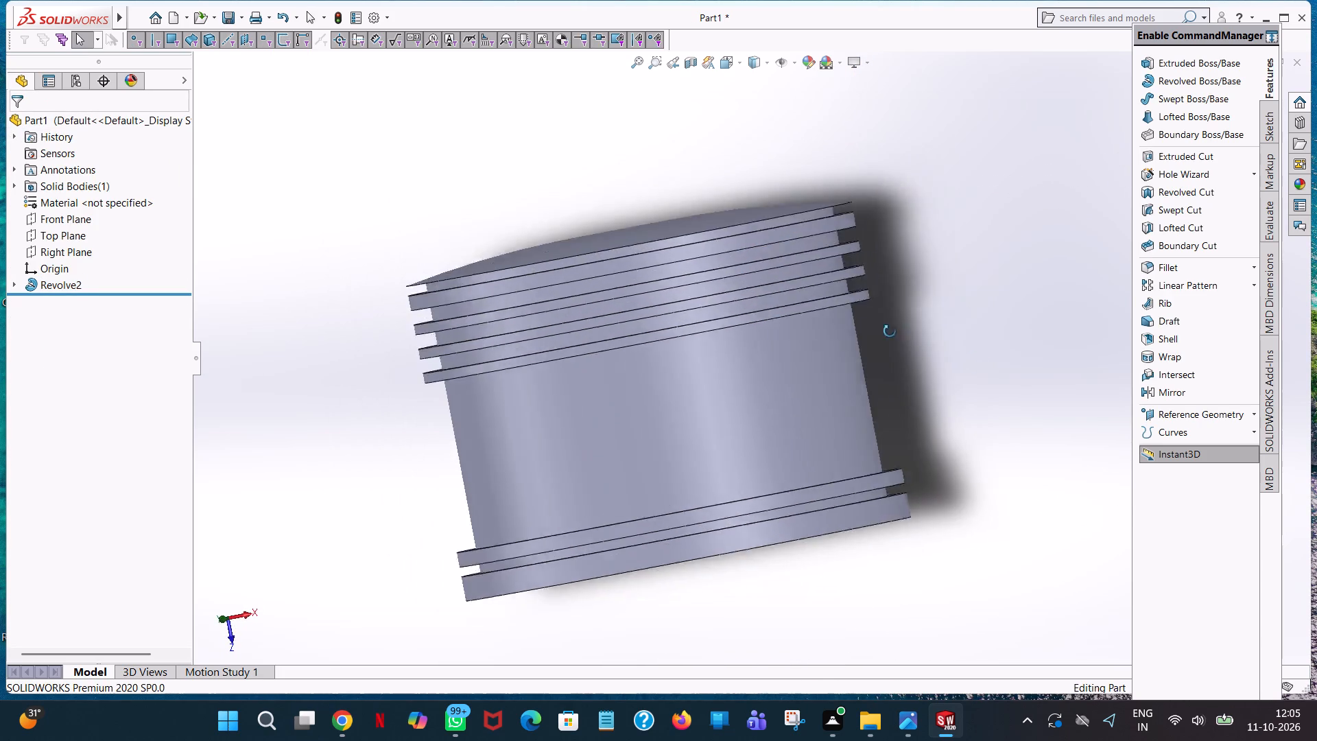
middle_drag(890, 331, 867, 410)
scroll(853, 389, down, 1)
scroll(811, 472, up, 2)
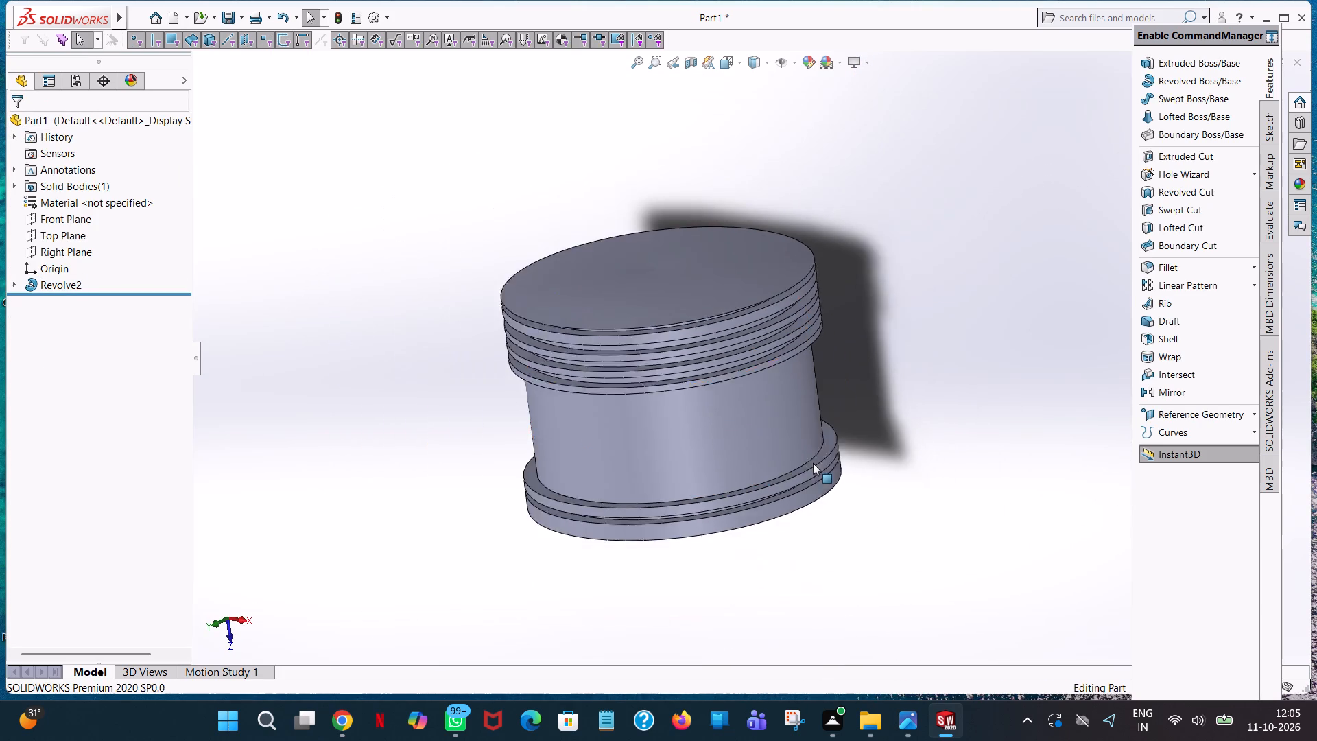
scroll(813, 463, up, 2)
middle_drag(823, 433, 825, 455)
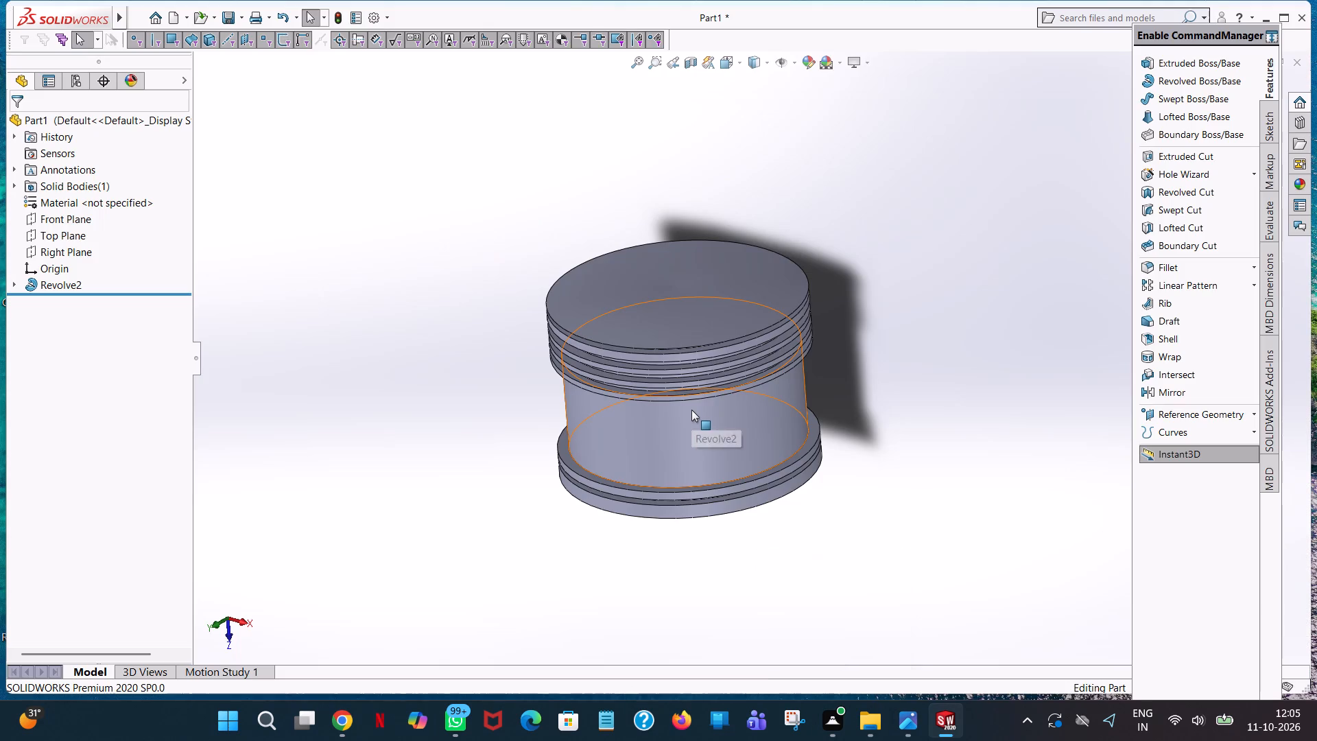
scroll(669, 440, down, 6)
scroll(820, 388, up, 1)
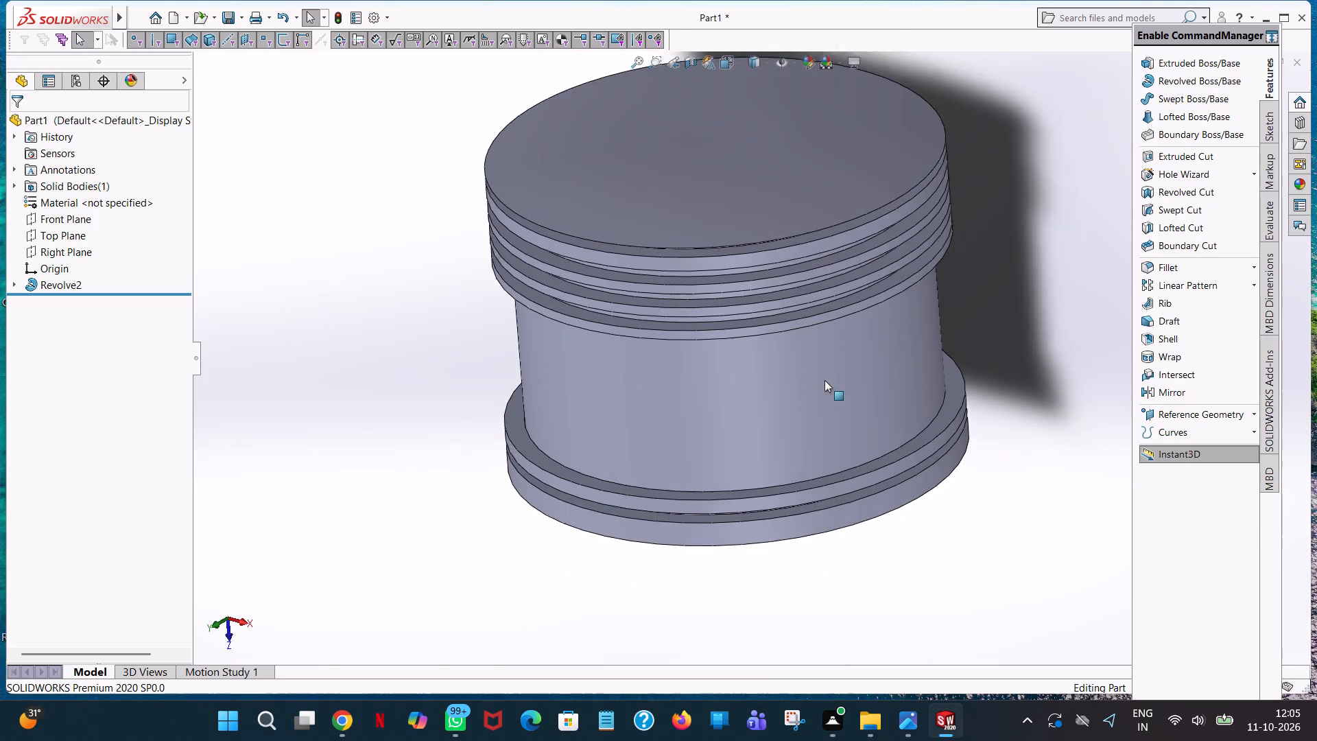
scroll(824, 380, up, 2)
middle_drag(835, 360, 887, 304)
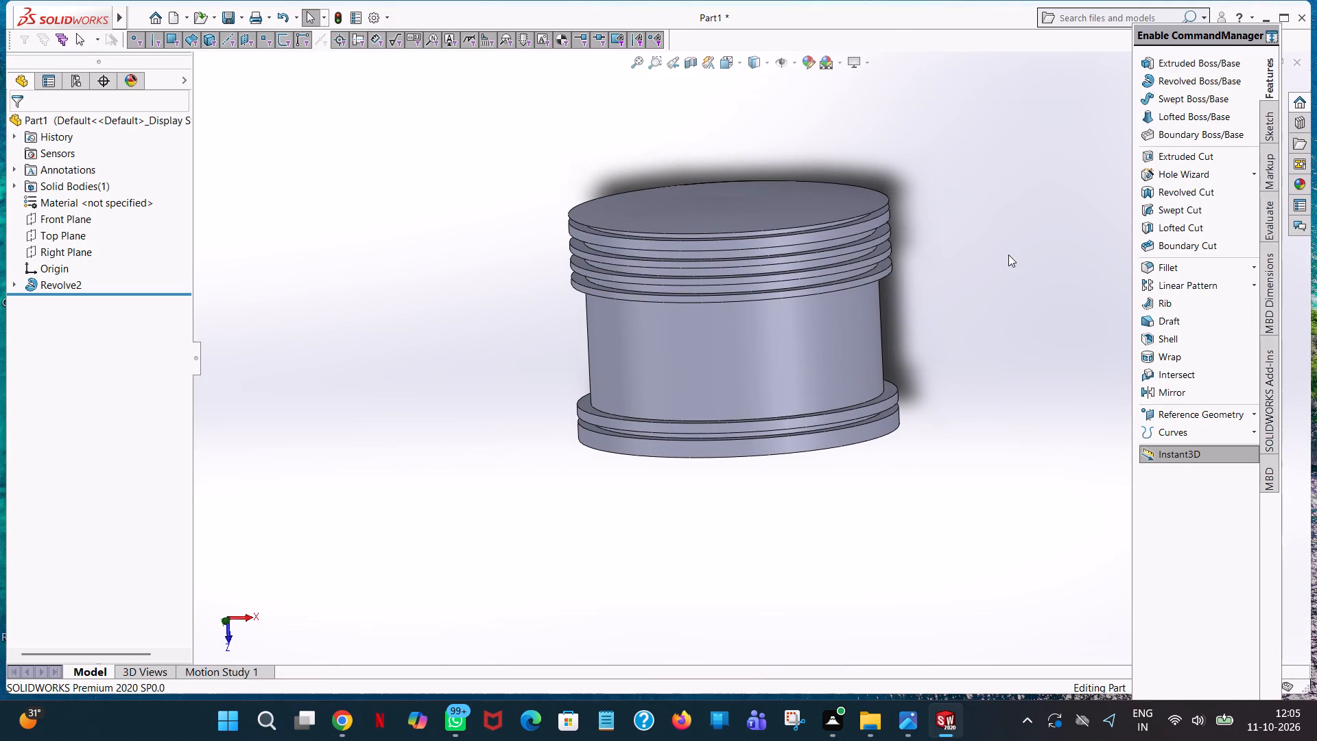
click(1008, 255)
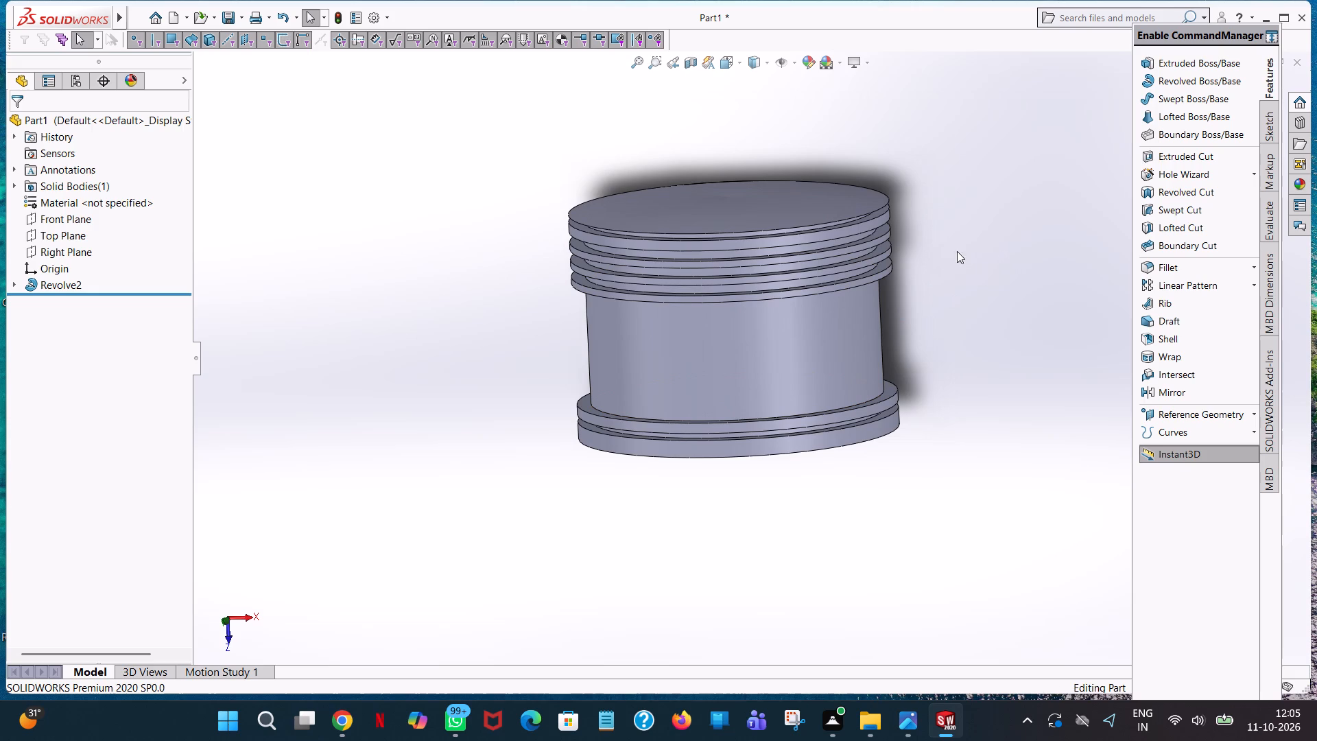
scroll(953, 250, up, 1)
middle_drag(943, 240, 941, 206)
scroll(941, 206, down, 1)
scroll(698, 242, down, 2)
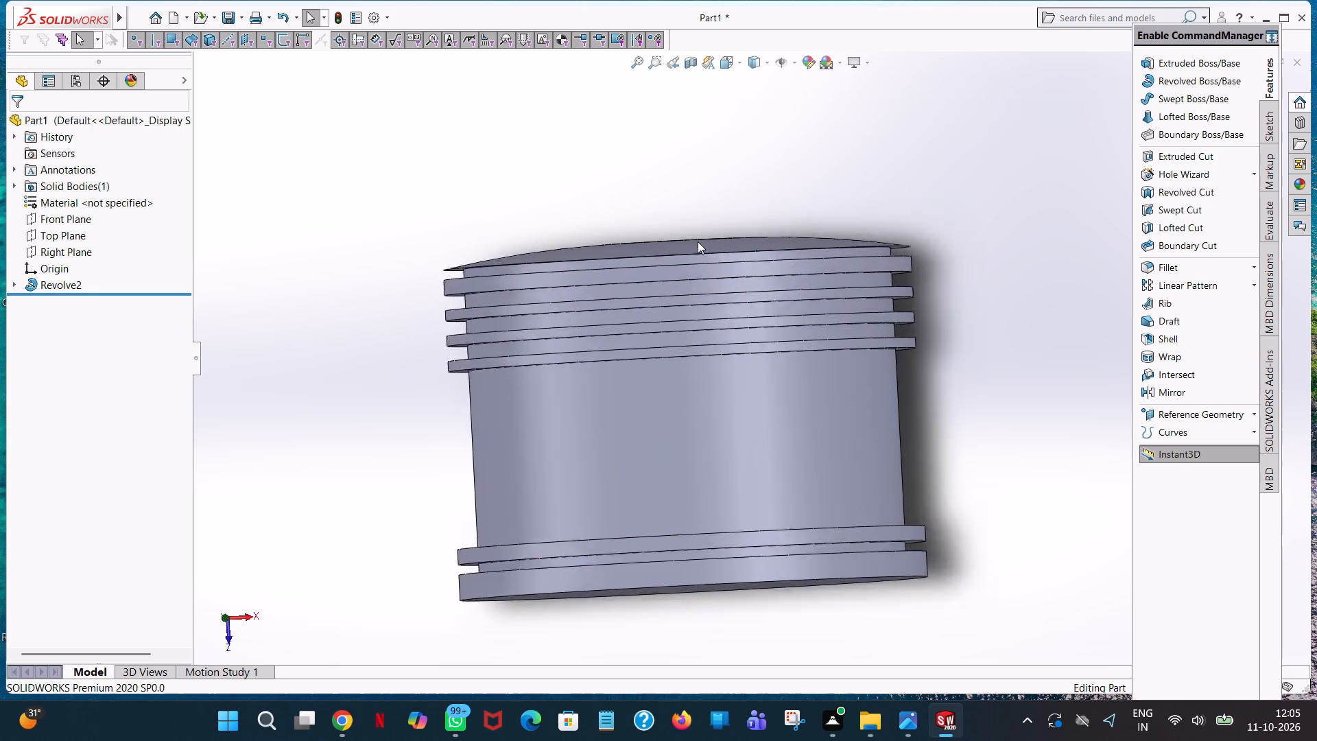
scroll(698, 242, down, 3)
scroll(707, 297, down, 3)
scroll(707, 297, up, 6)
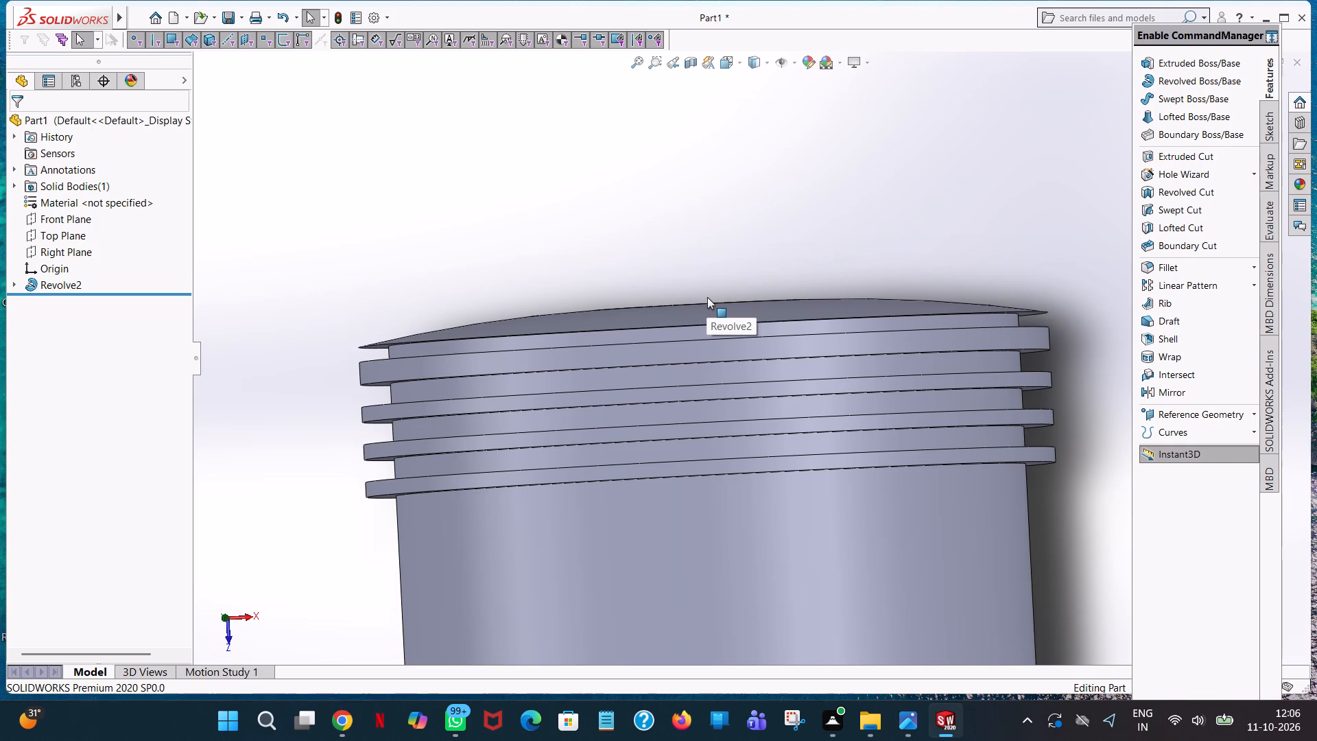
middle_drag(908, 550, 893, 550)
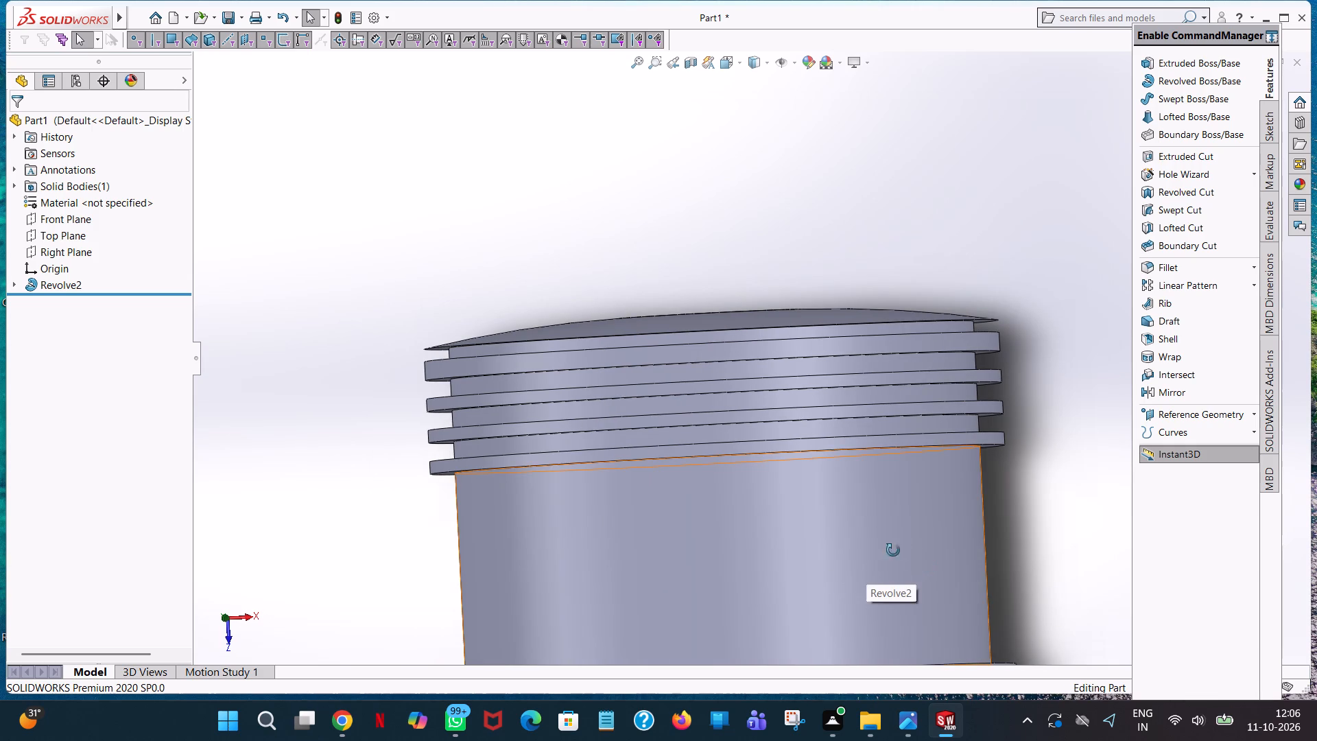
middle_drag(893, 550, 842, 537)
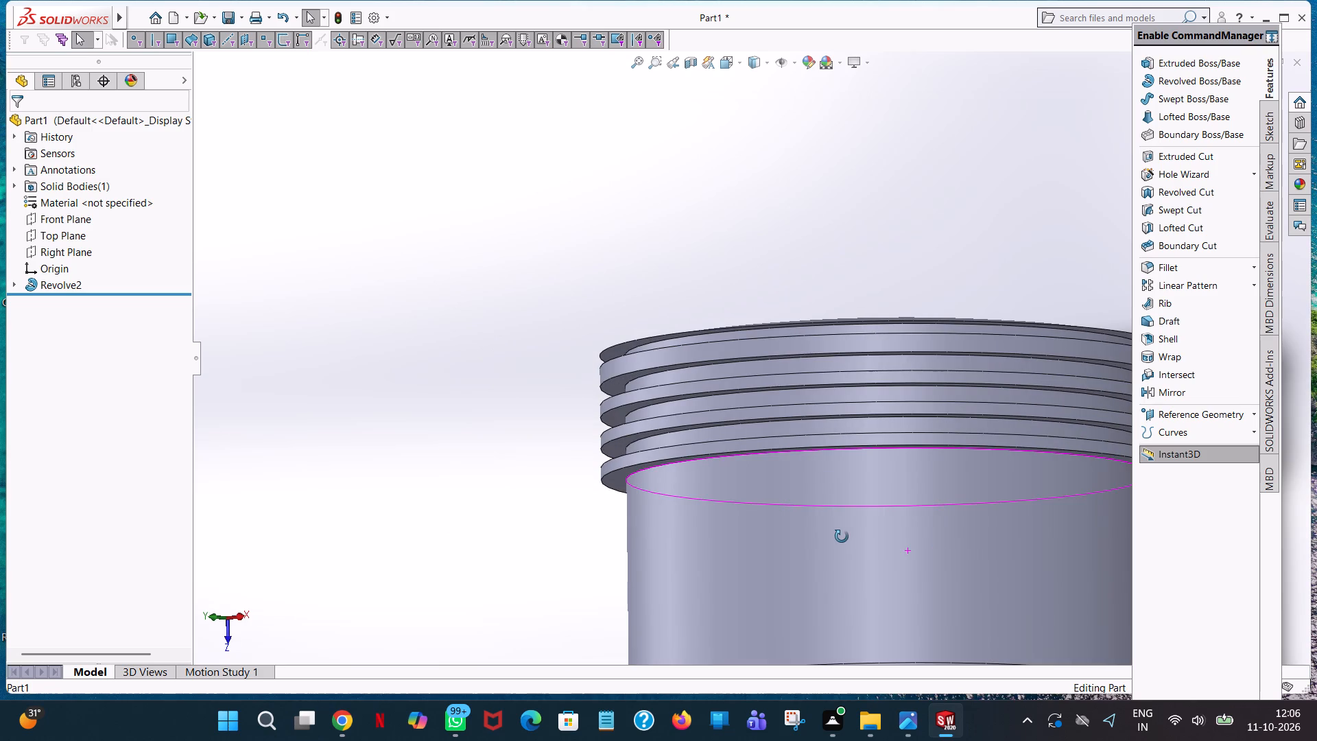
middle_drag(842, 537, 869, 600)
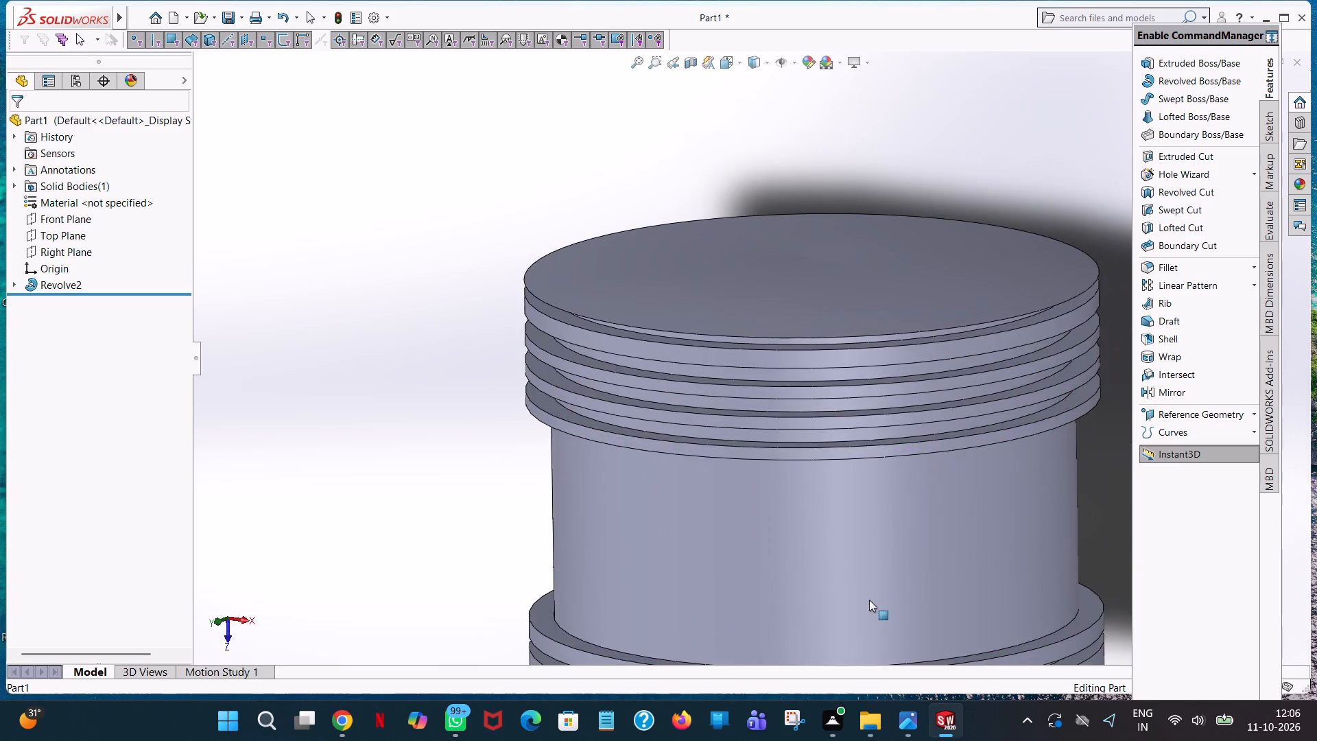
scroll(869, 598, down, 4)
scroll(866, 596, up, 6)
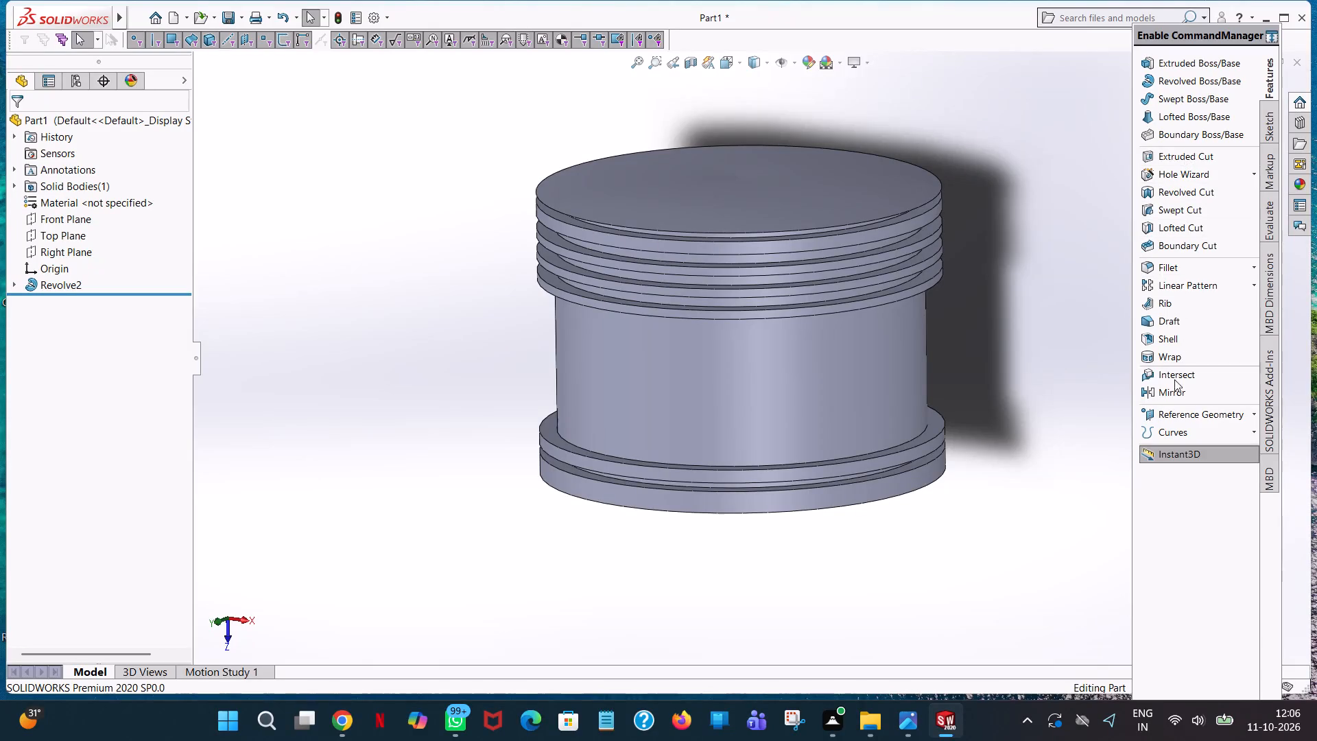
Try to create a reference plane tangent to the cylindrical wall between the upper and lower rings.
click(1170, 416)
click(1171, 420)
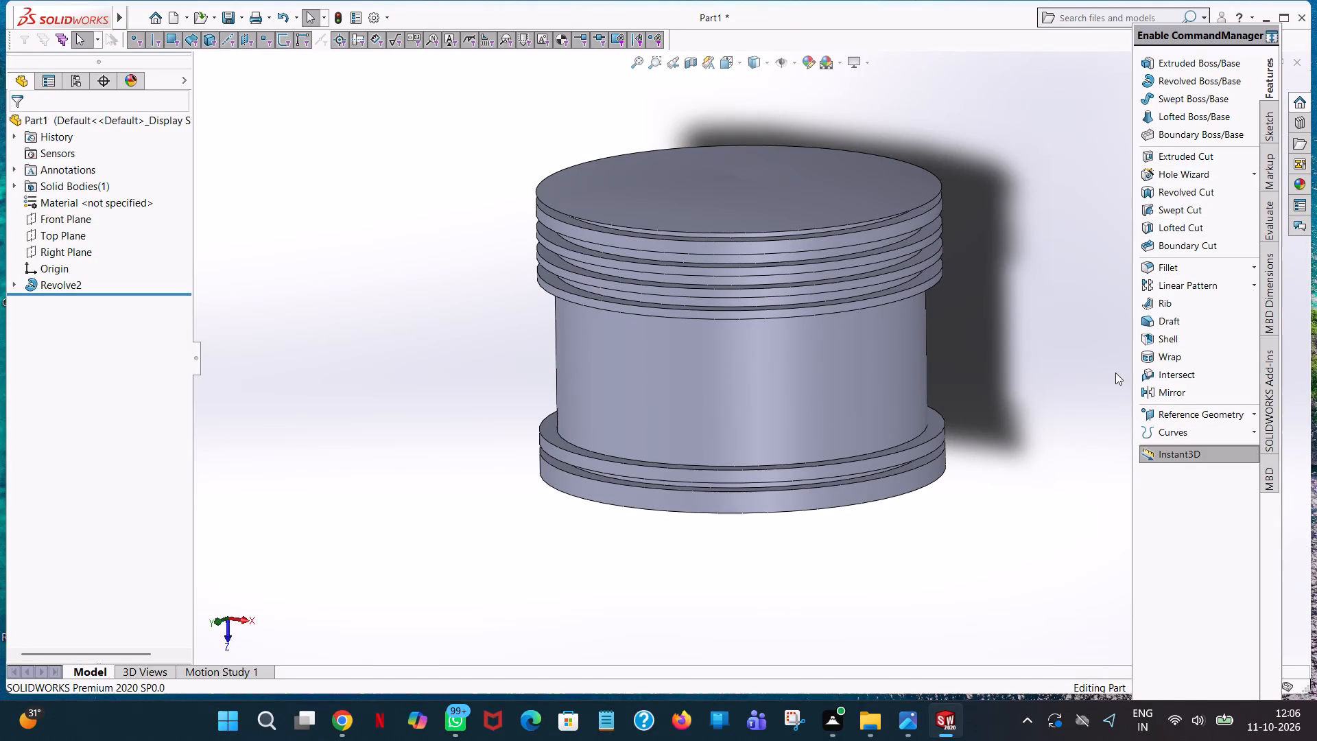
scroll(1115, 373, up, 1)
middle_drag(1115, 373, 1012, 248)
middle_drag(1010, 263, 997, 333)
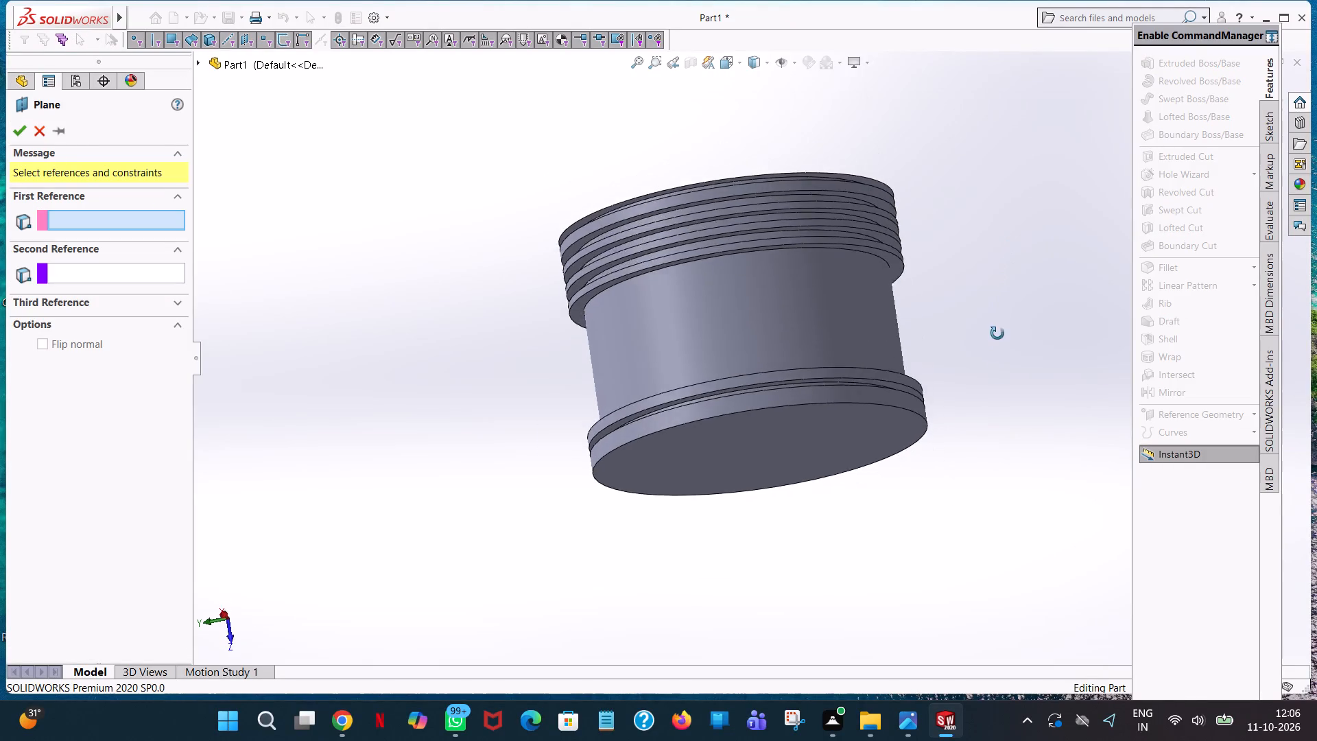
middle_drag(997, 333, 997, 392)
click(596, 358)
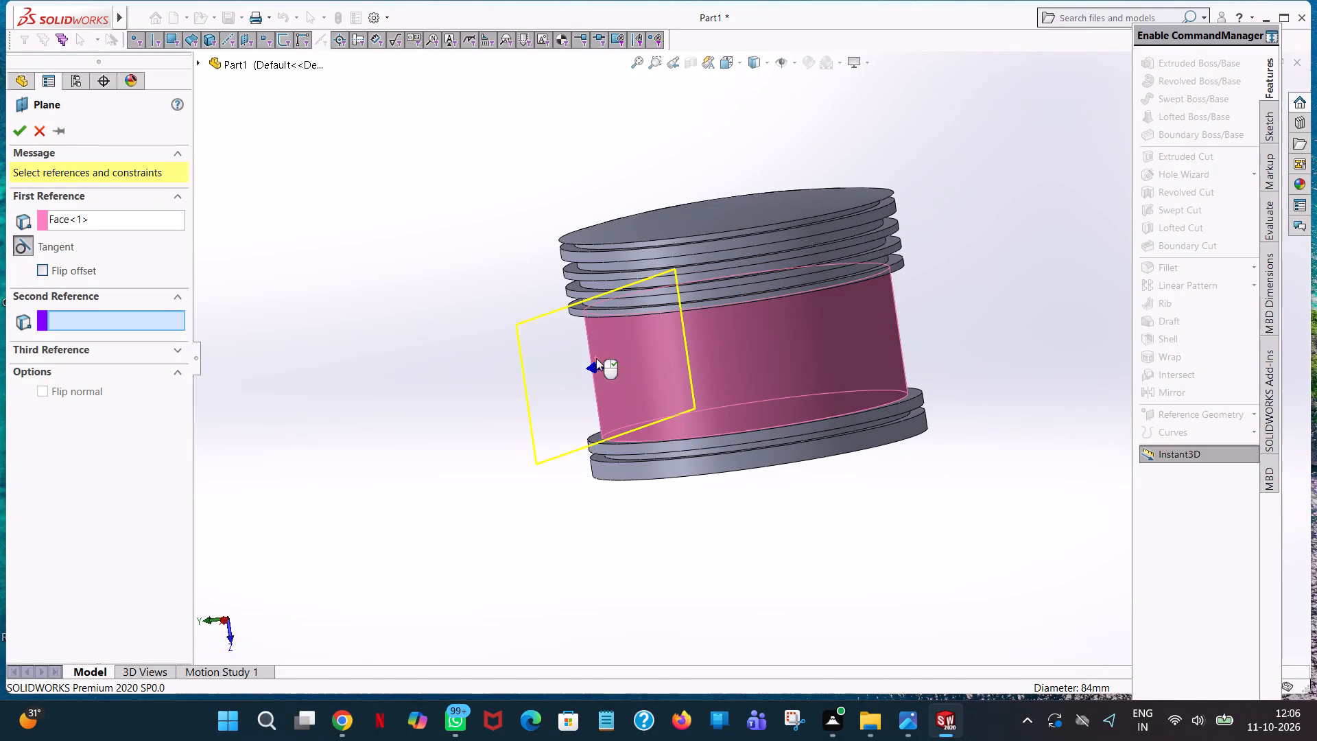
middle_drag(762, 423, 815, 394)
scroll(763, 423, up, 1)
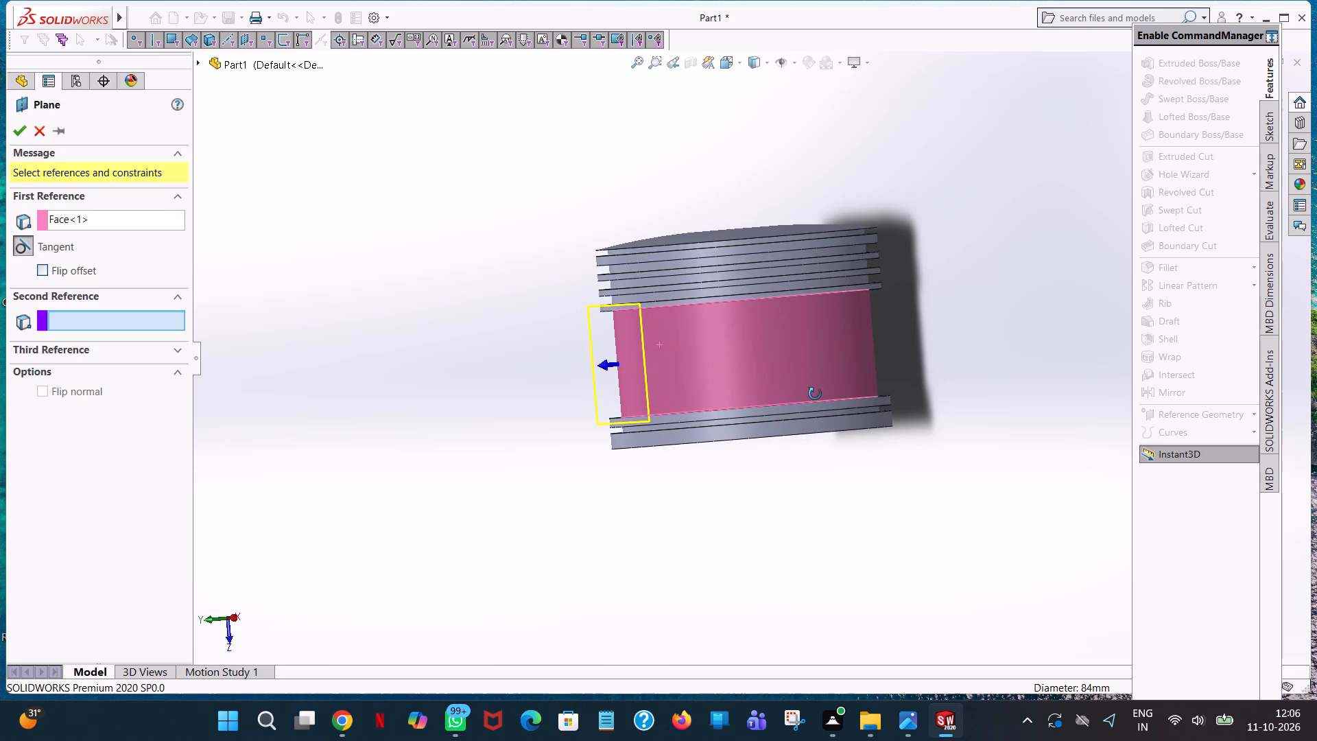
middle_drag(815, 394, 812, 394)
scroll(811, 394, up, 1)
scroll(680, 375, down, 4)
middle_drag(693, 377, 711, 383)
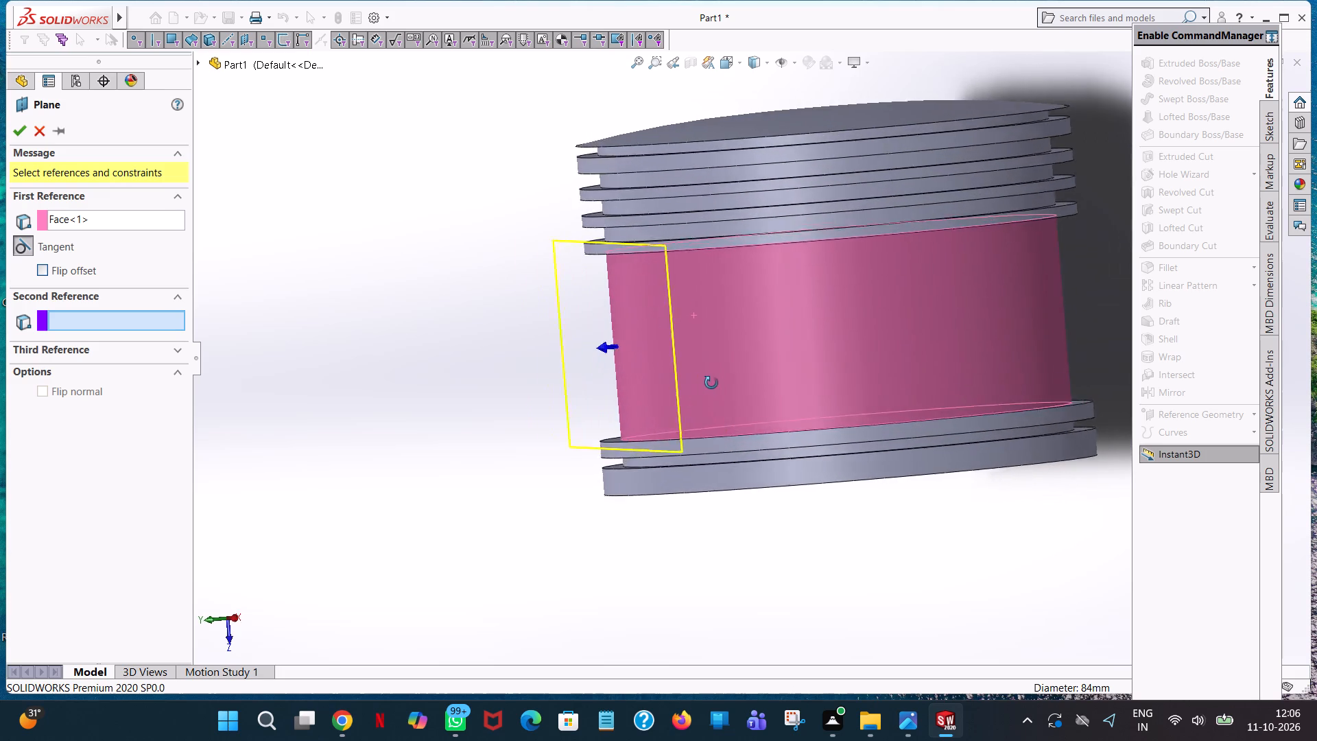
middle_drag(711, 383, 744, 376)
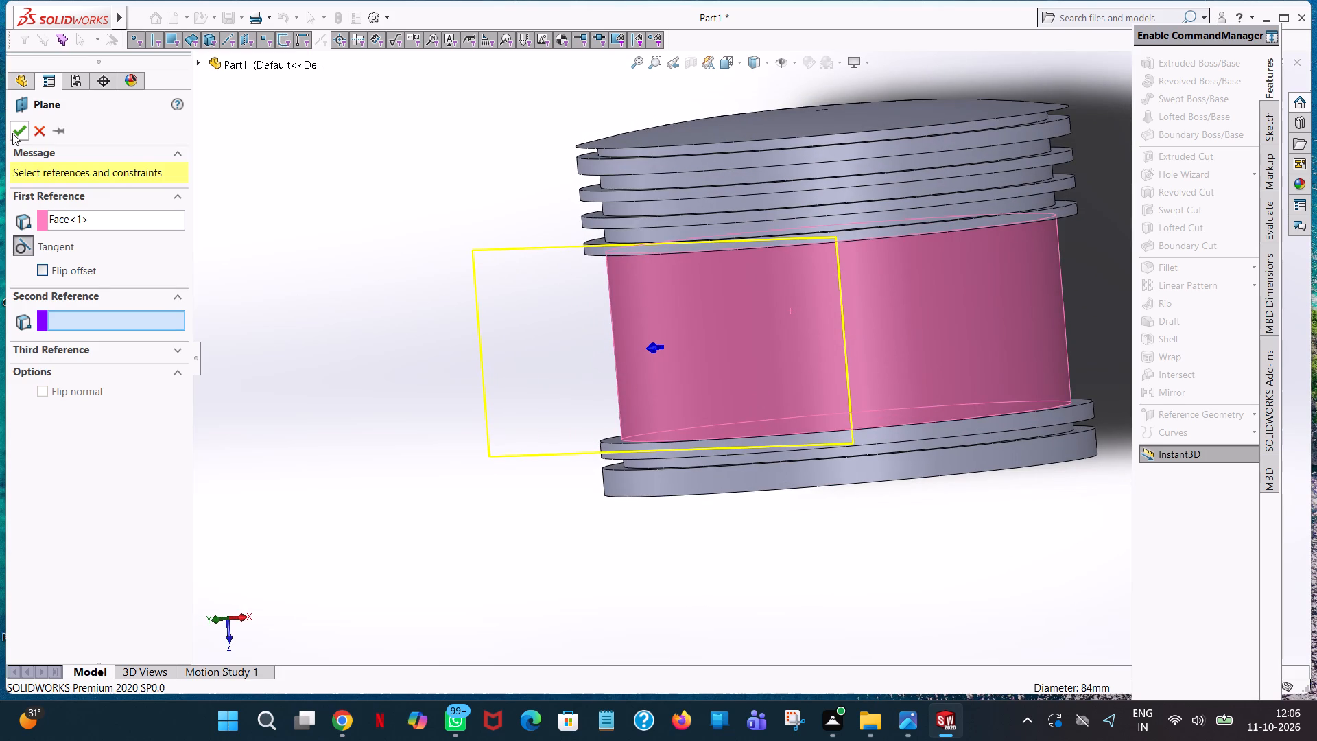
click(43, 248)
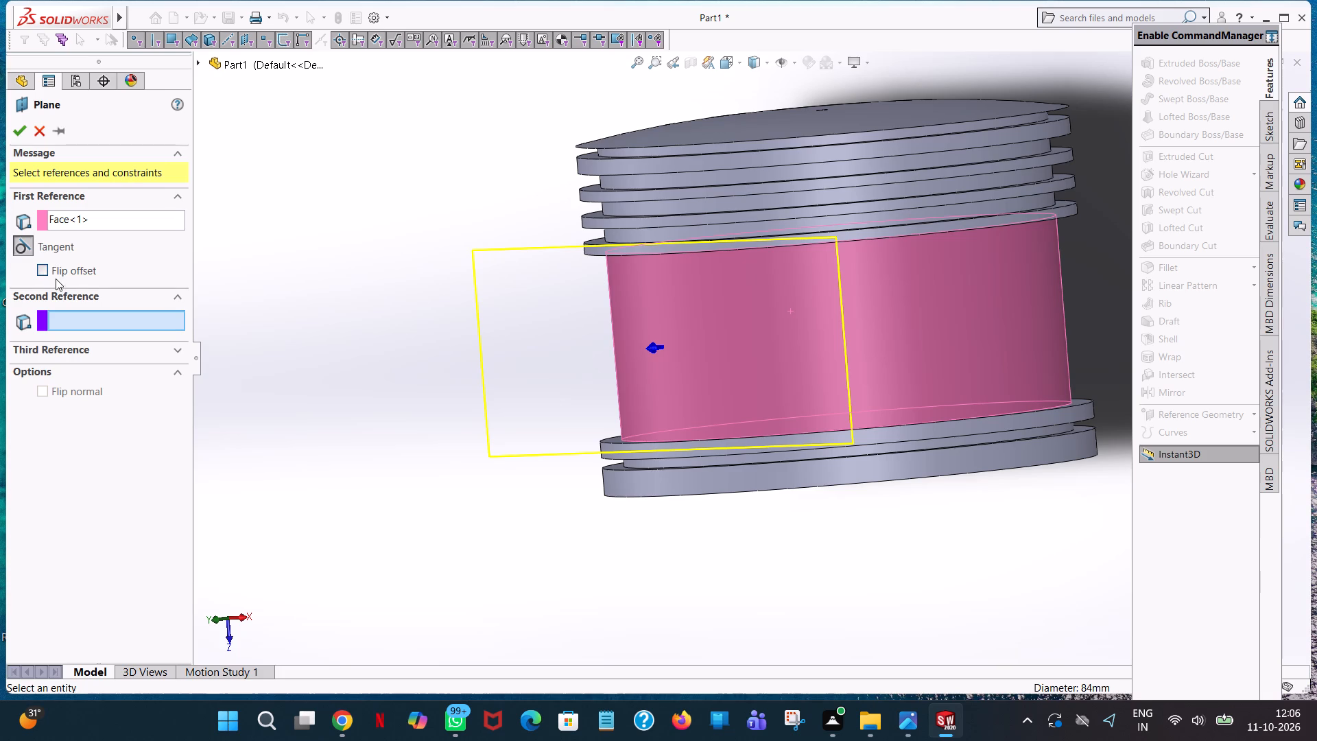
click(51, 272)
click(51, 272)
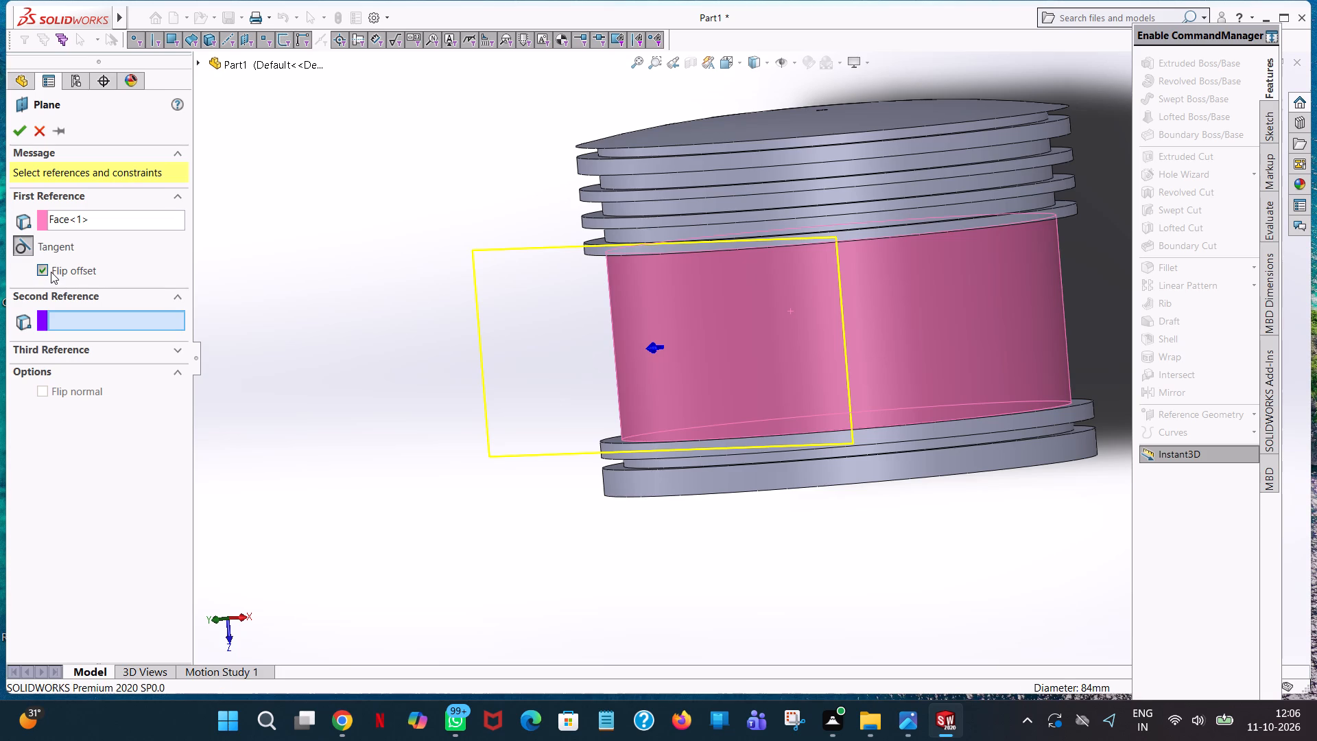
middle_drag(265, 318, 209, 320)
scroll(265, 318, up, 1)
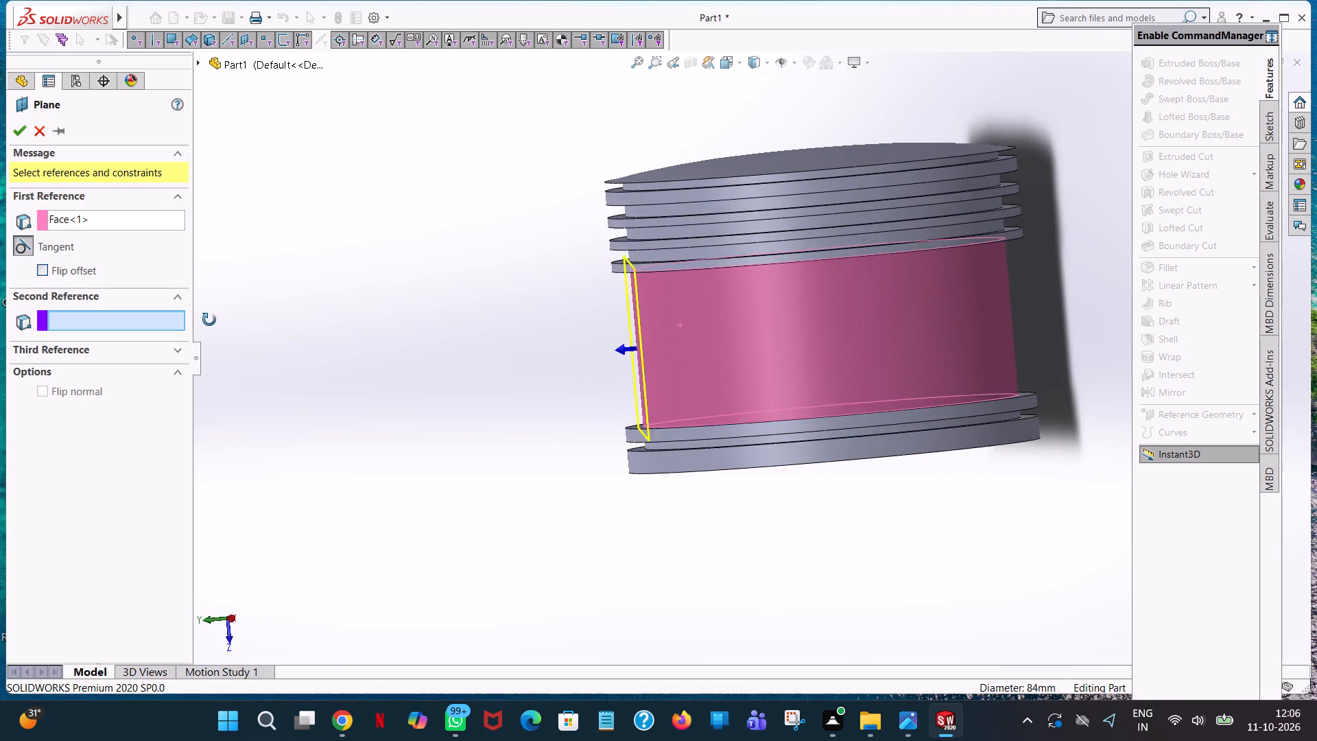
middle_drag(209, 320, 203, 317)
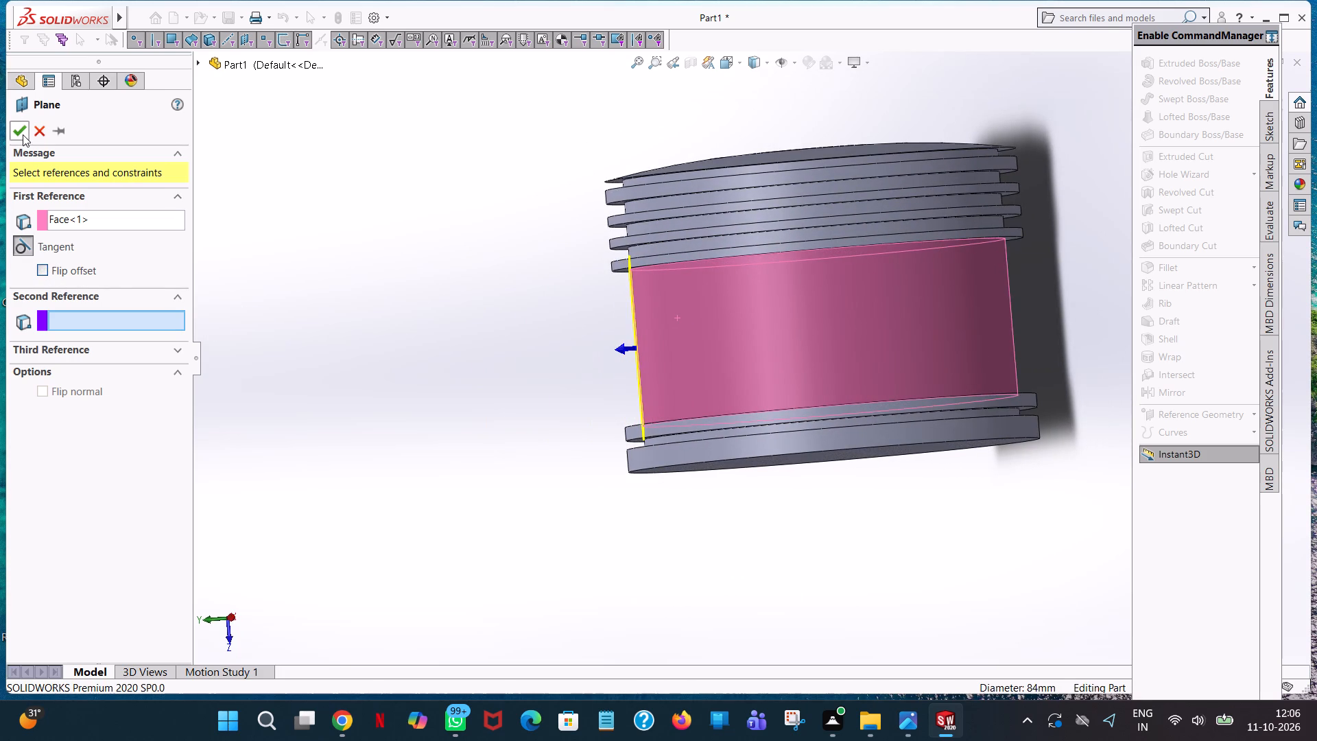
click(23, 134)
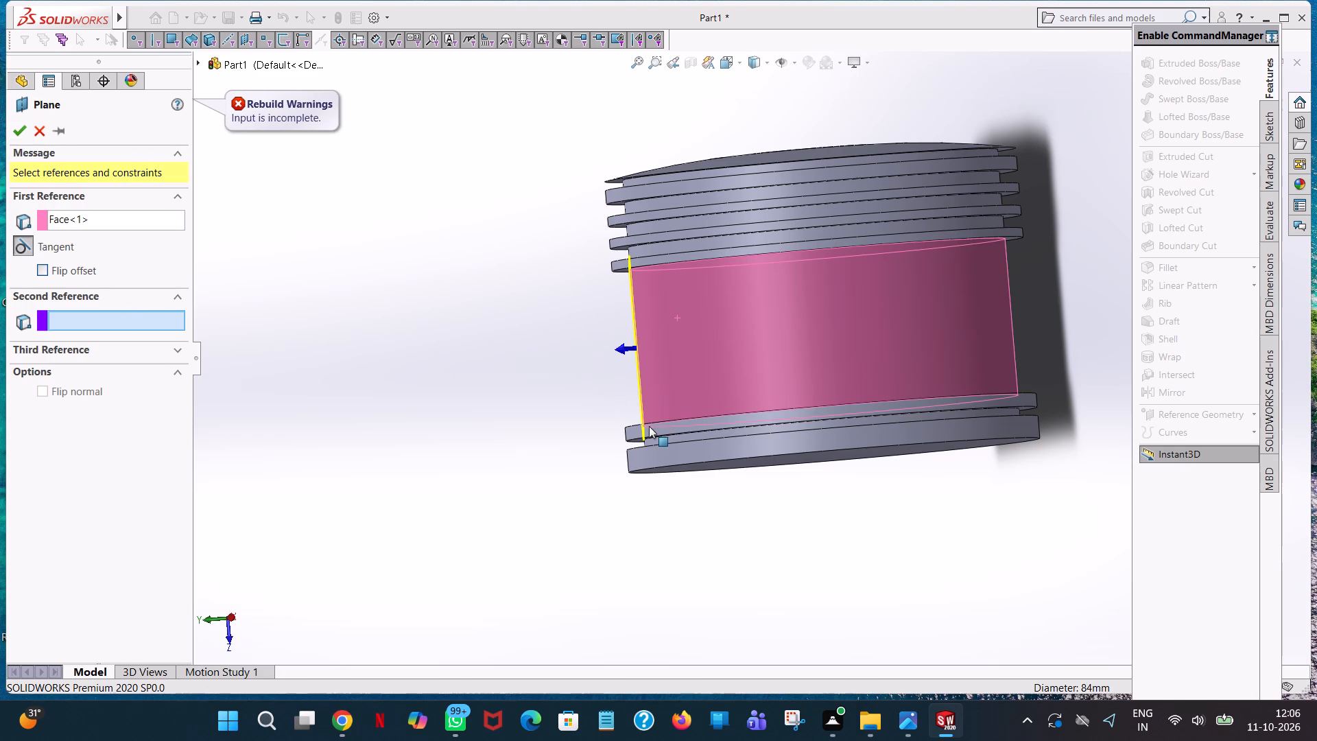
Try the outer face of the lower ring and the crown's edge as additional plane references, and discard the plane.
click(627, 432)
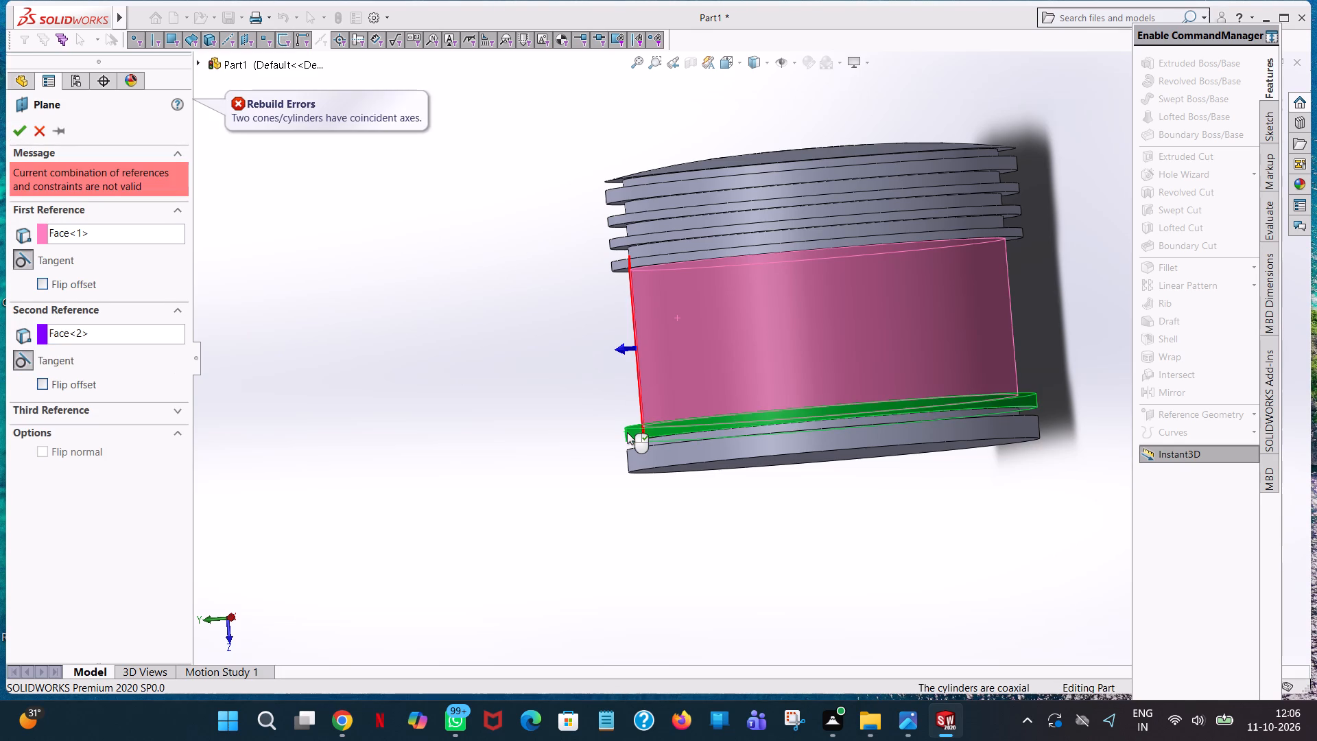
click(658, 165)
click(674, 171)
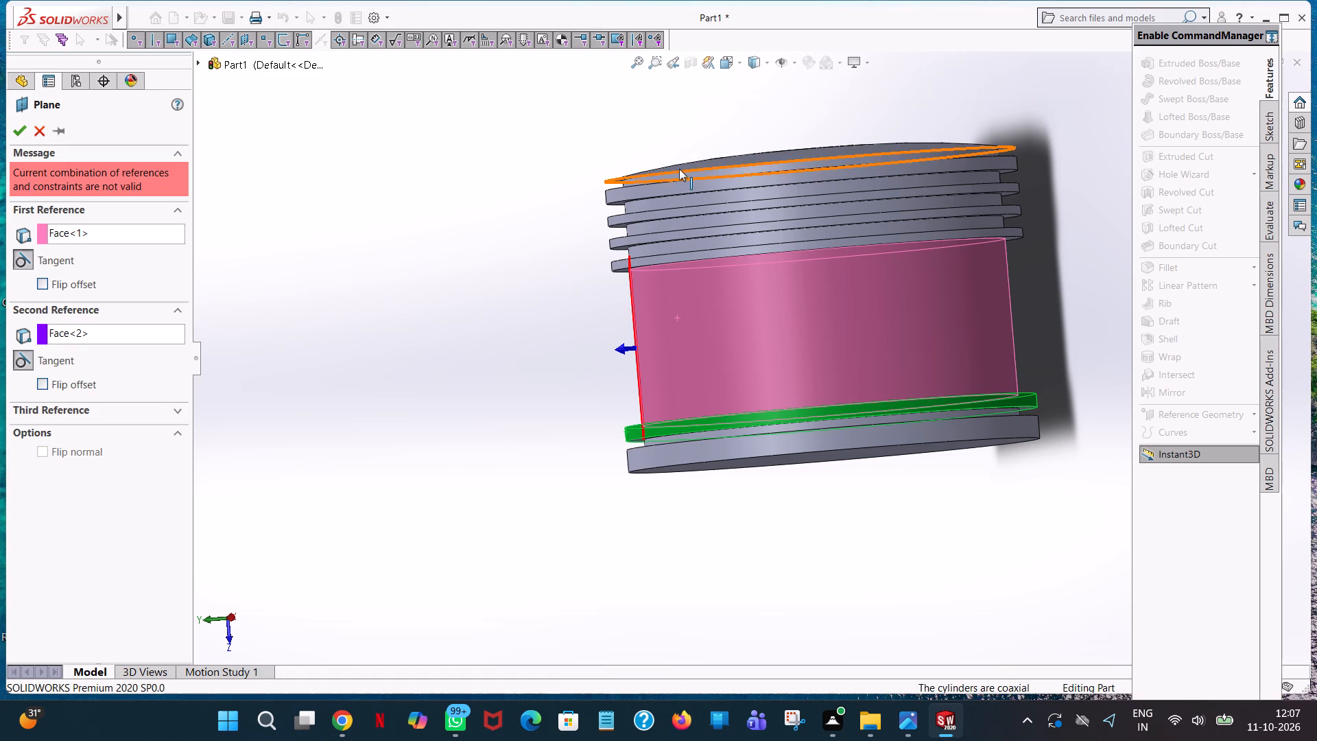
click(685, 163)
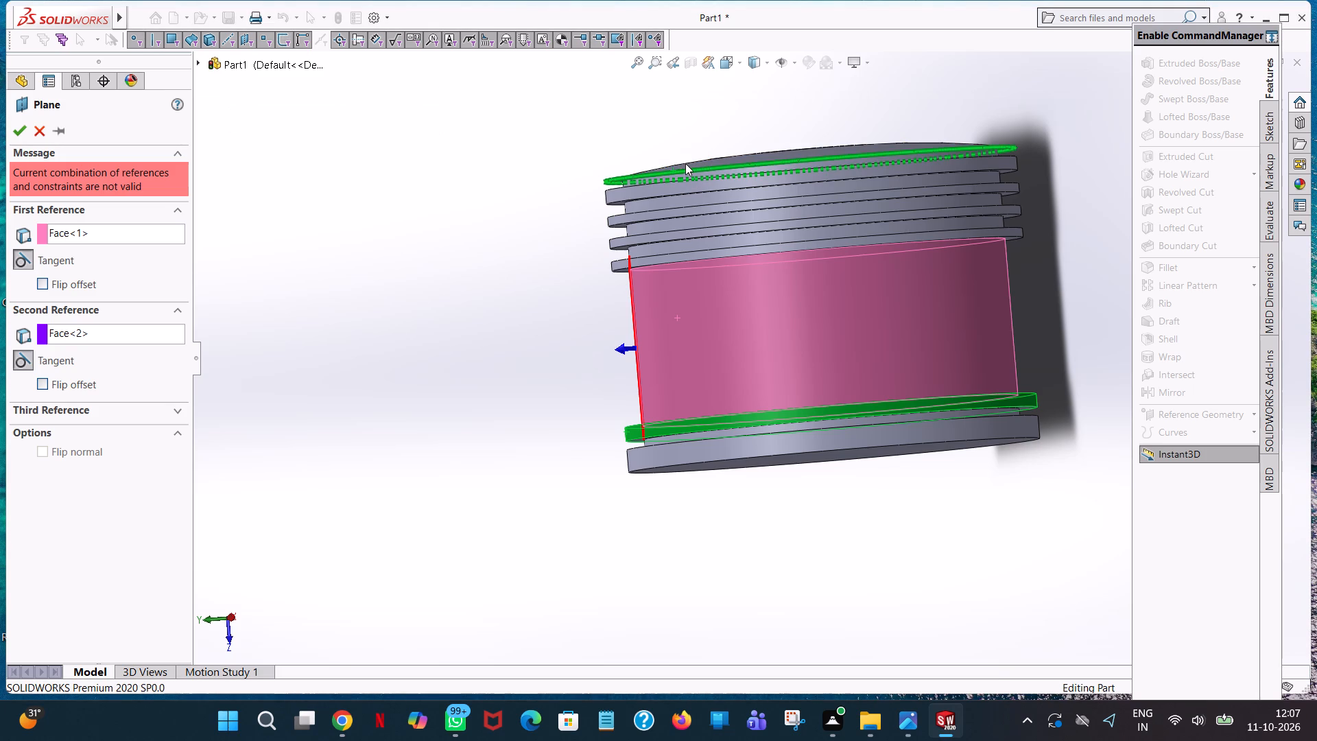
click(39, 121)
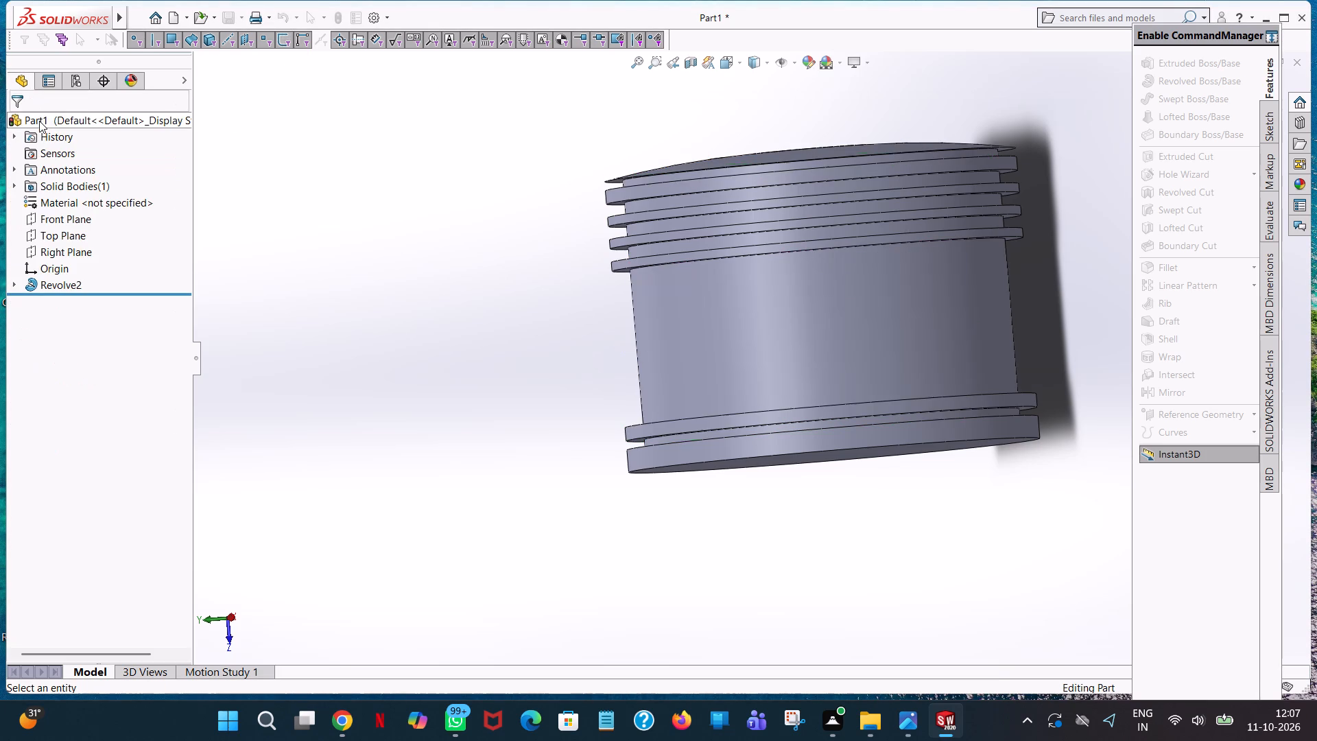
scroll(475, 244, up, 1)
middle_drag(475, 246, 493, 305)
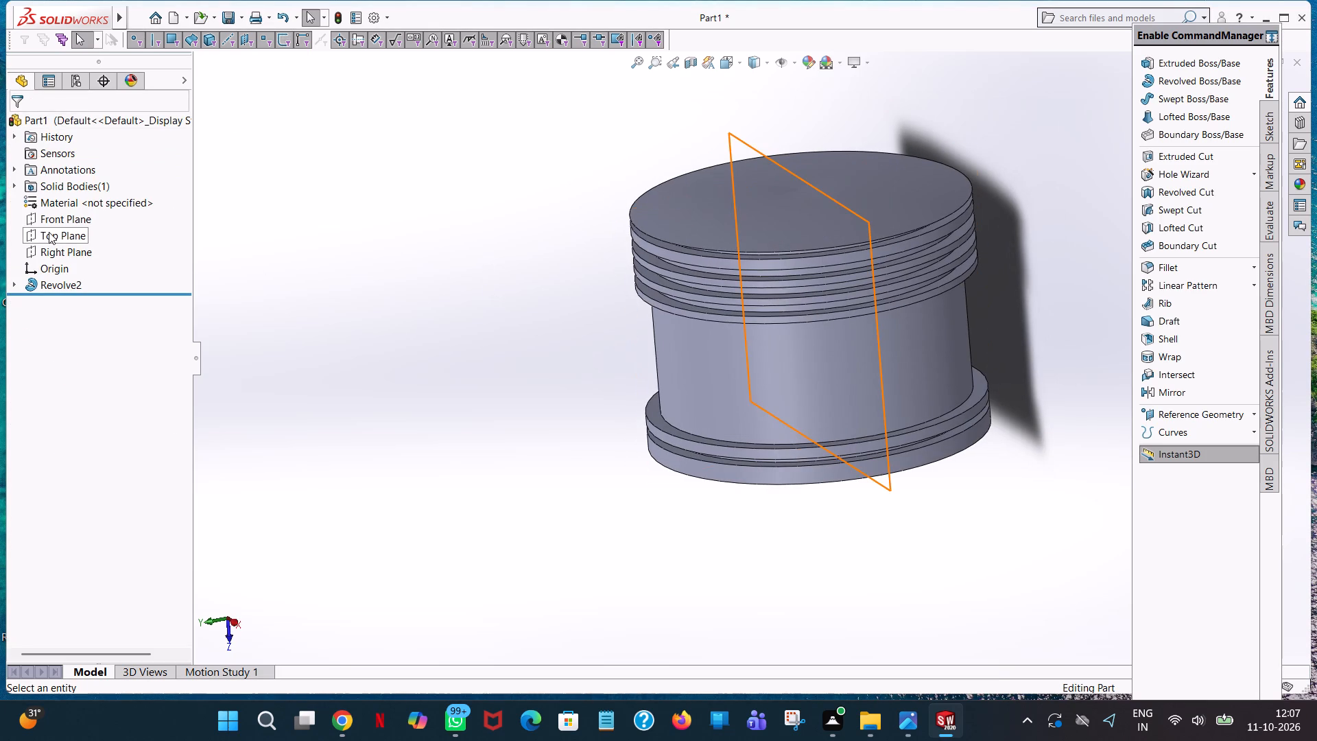
Create a reference plane offset 42 mm from the Top Plane, beside the piston's cylindrical wall.
click(49, 232)
middle_drag(471, 322, 453, 307)
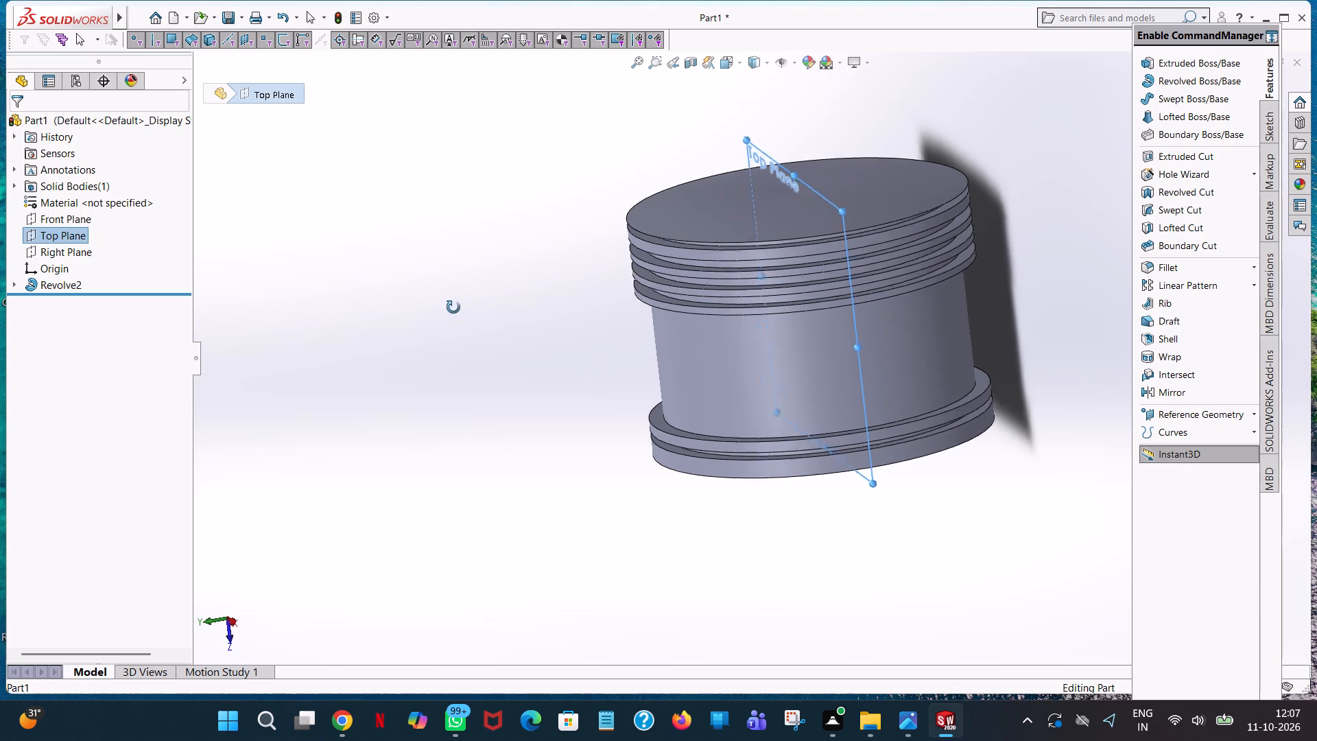
middle_drag(453, 307, 323, 230)
scroll(323, 230, up, 1)
middle_drag(323, 230, 439, 280)
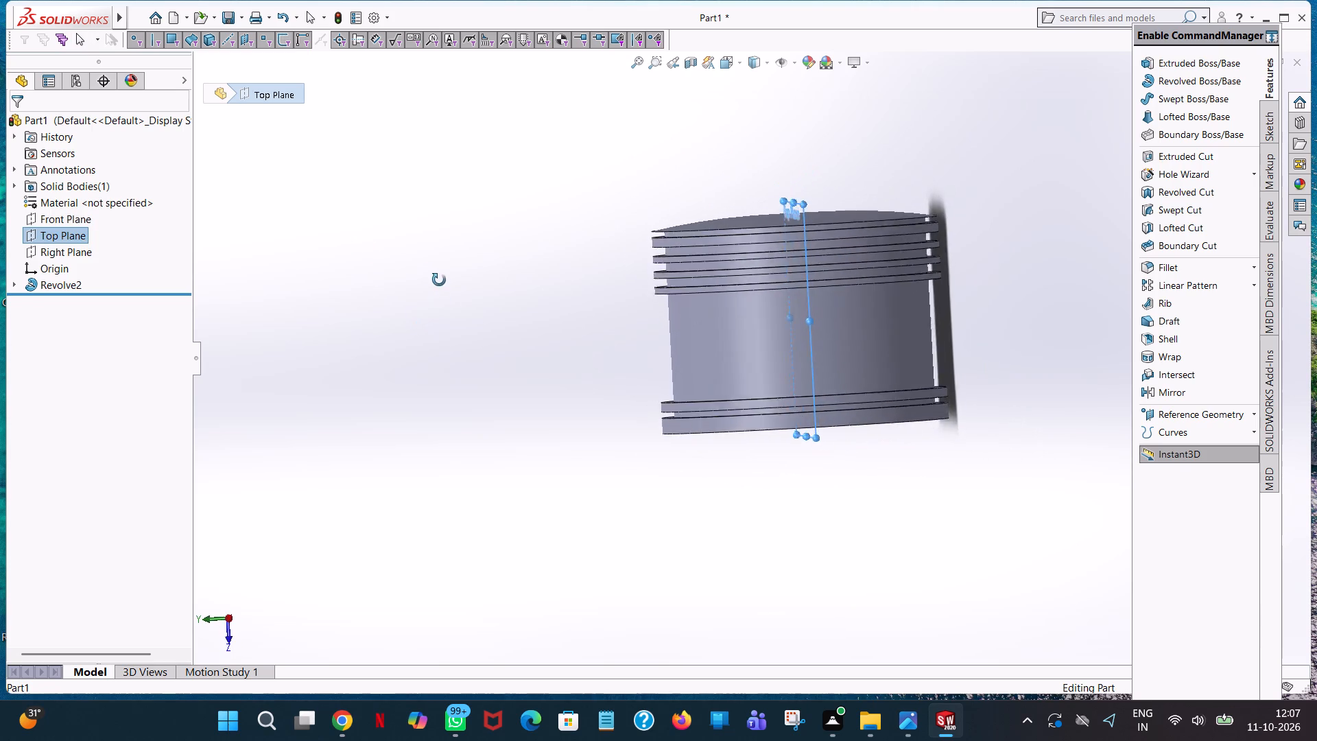
middle_drag(439, 280, 429, 305)
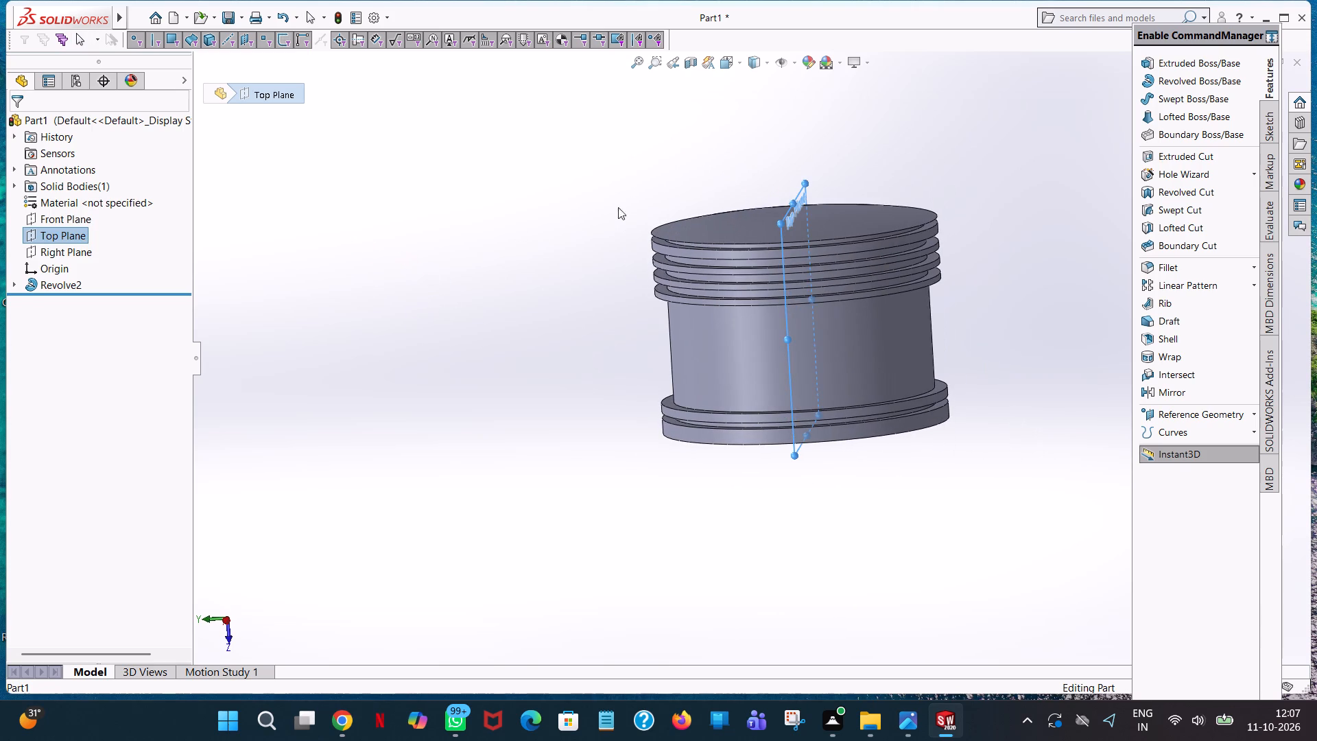
click(1183, 411)
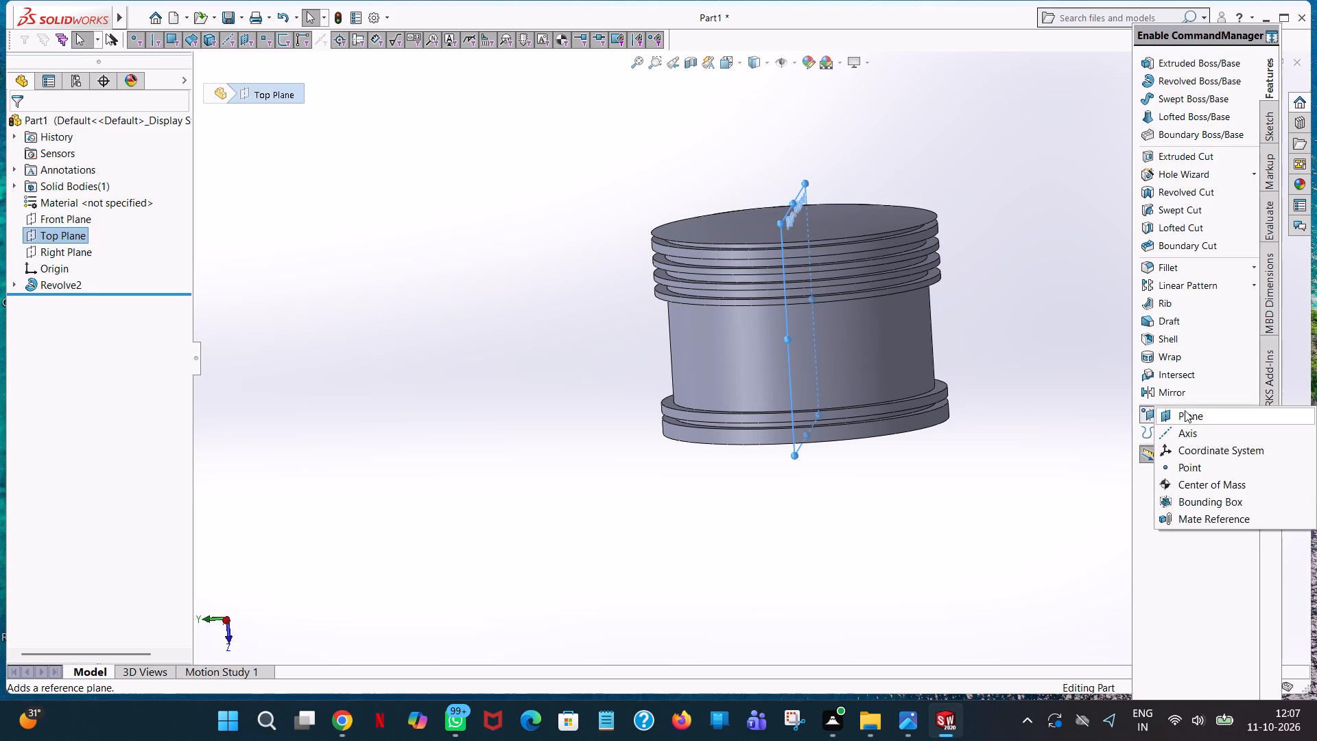
click(1185, 410)
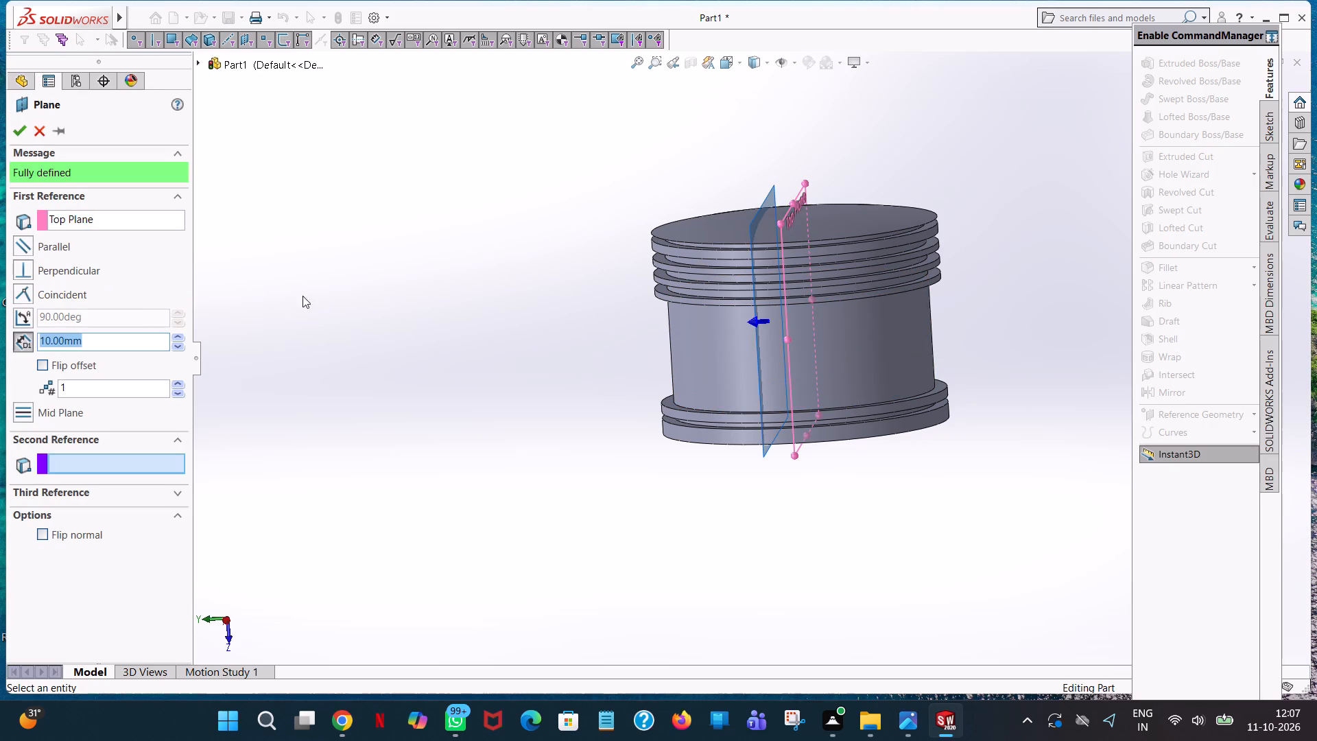
click(180, 335)
click(180, 335)
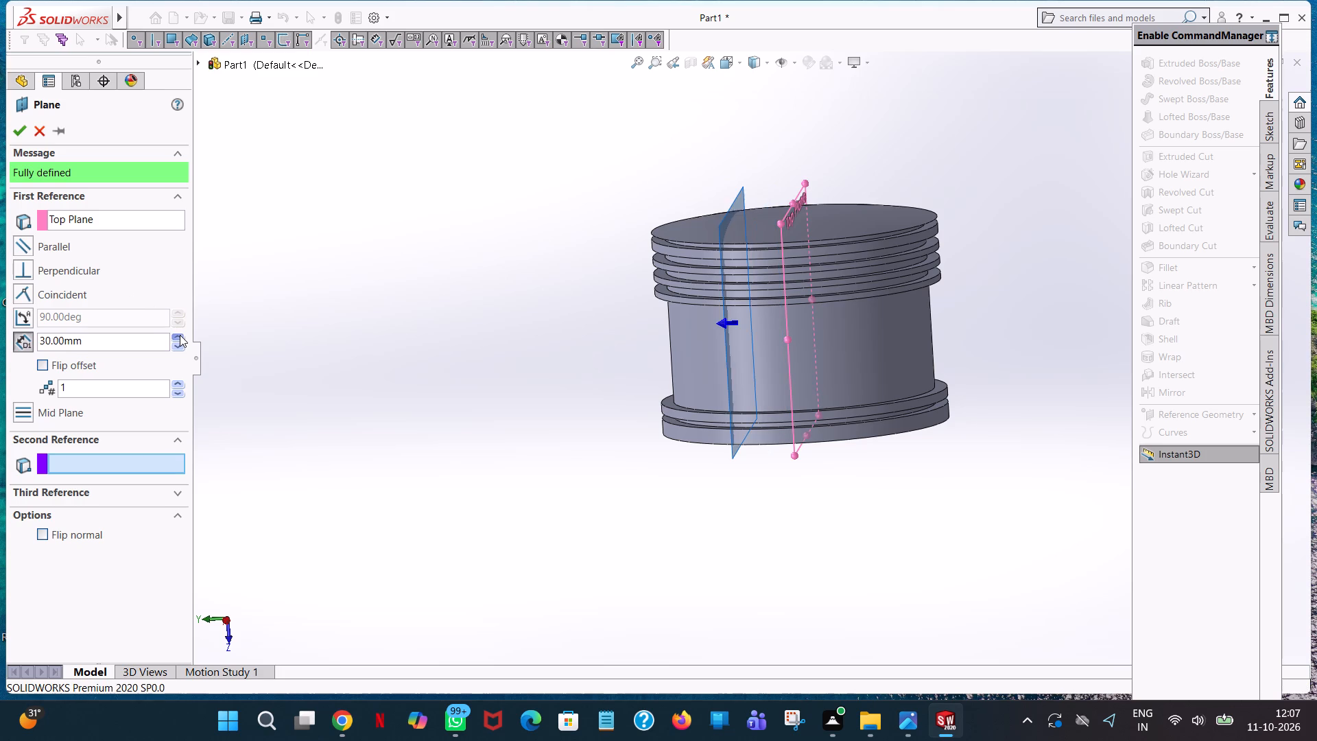
click(180, 335)
middle_drag(468, 352, 475, 356)
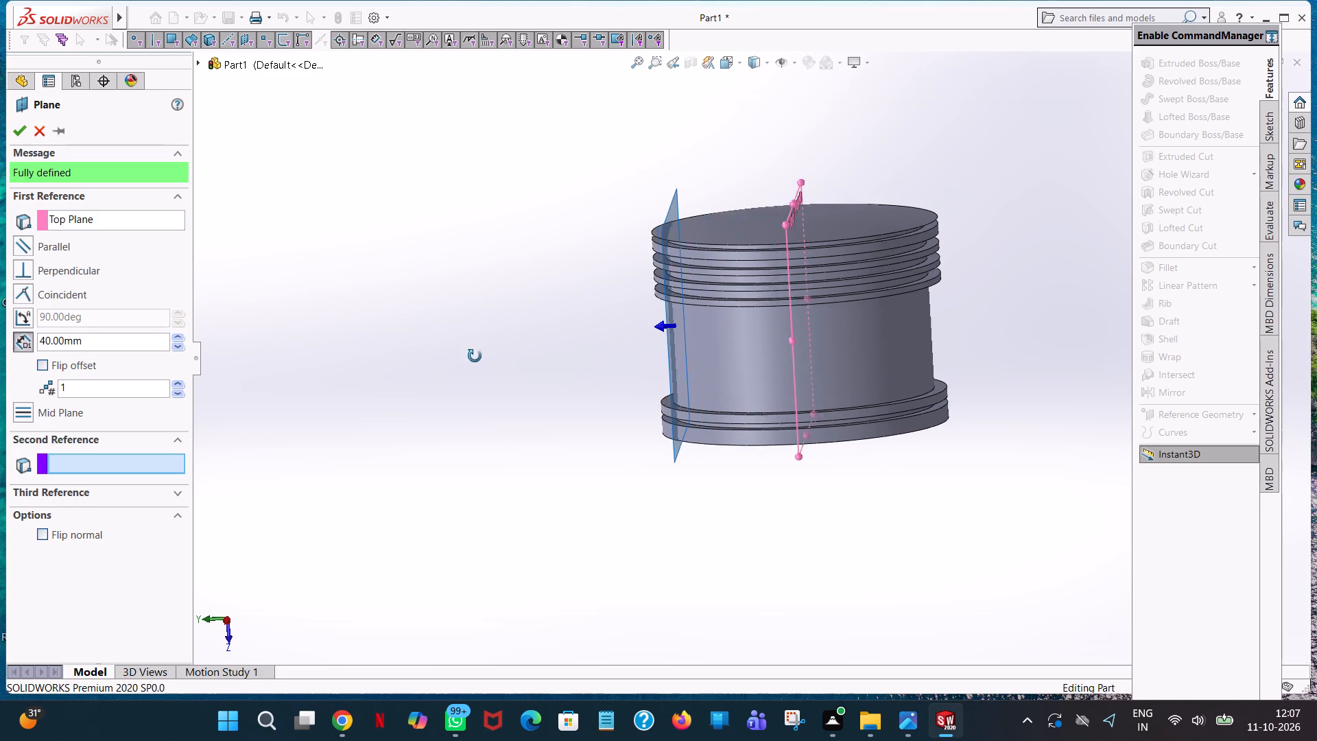
middle_drag(475, 356, 493, 349)
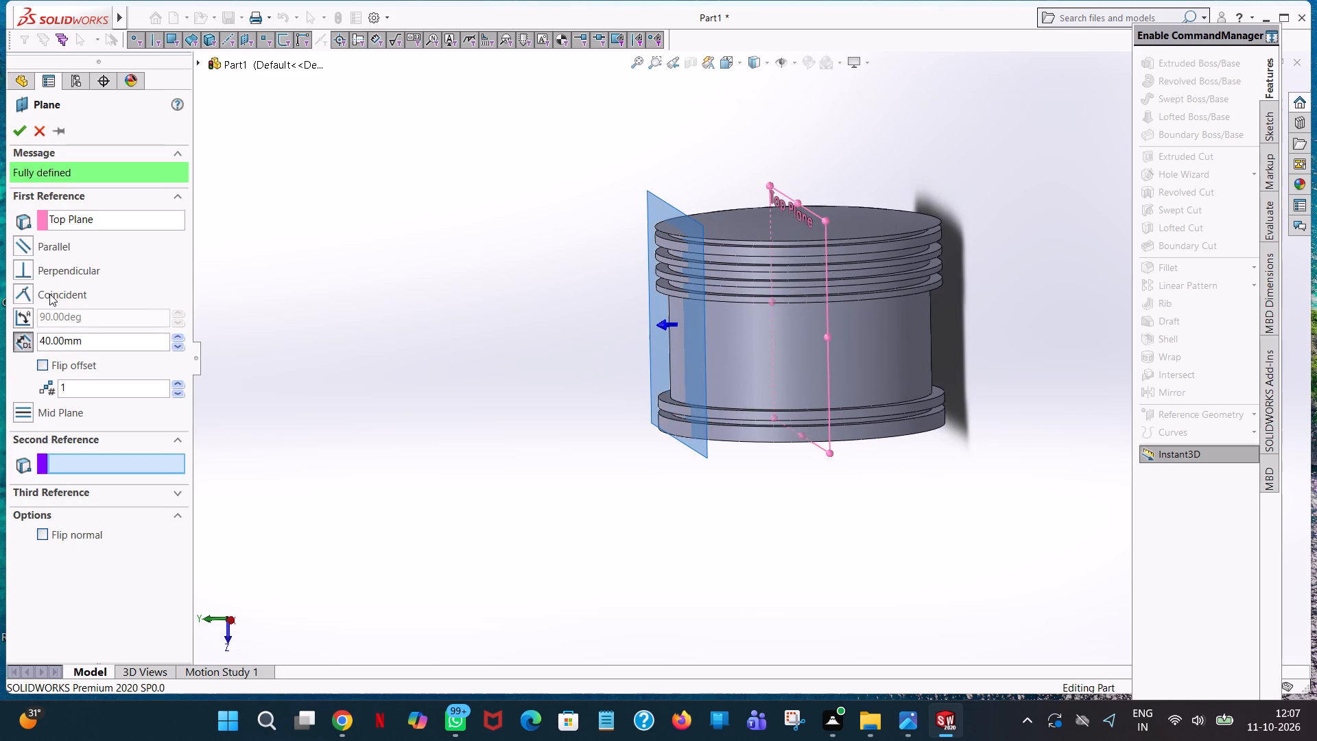
double_click(117, 336)
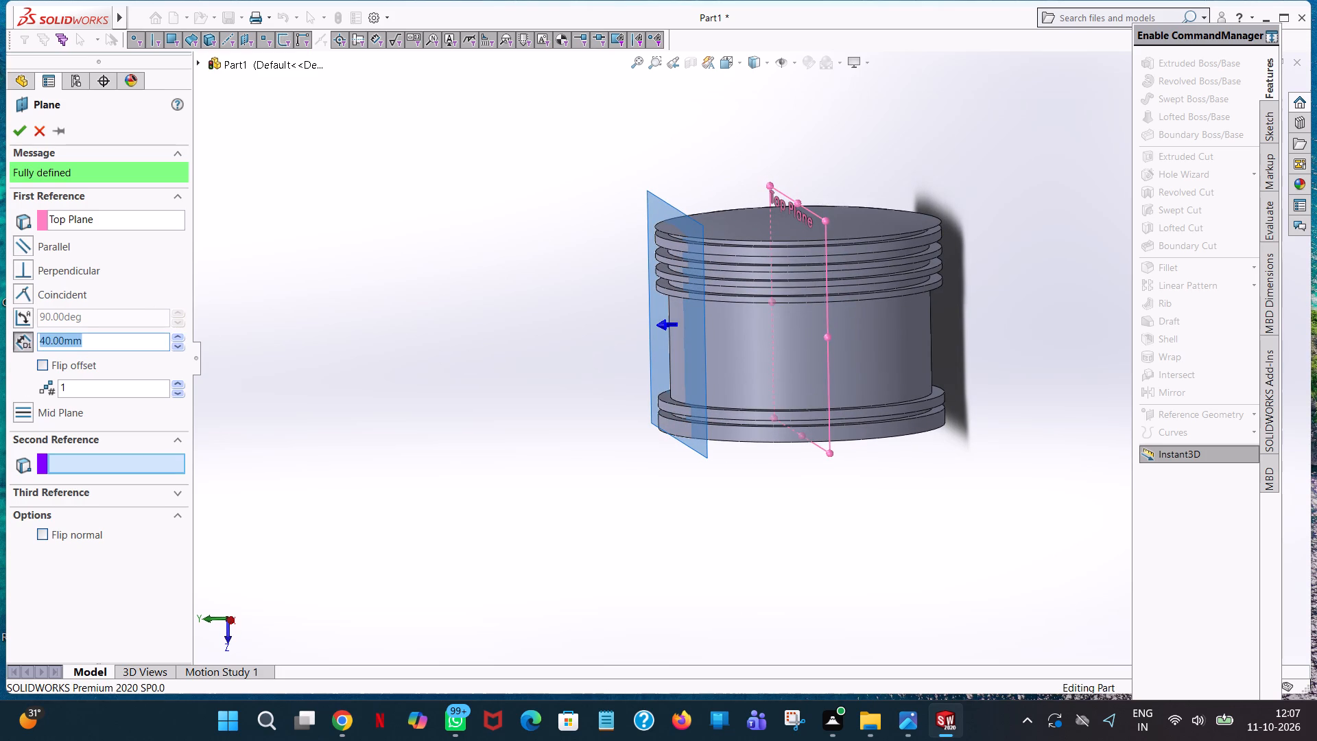
text(42)
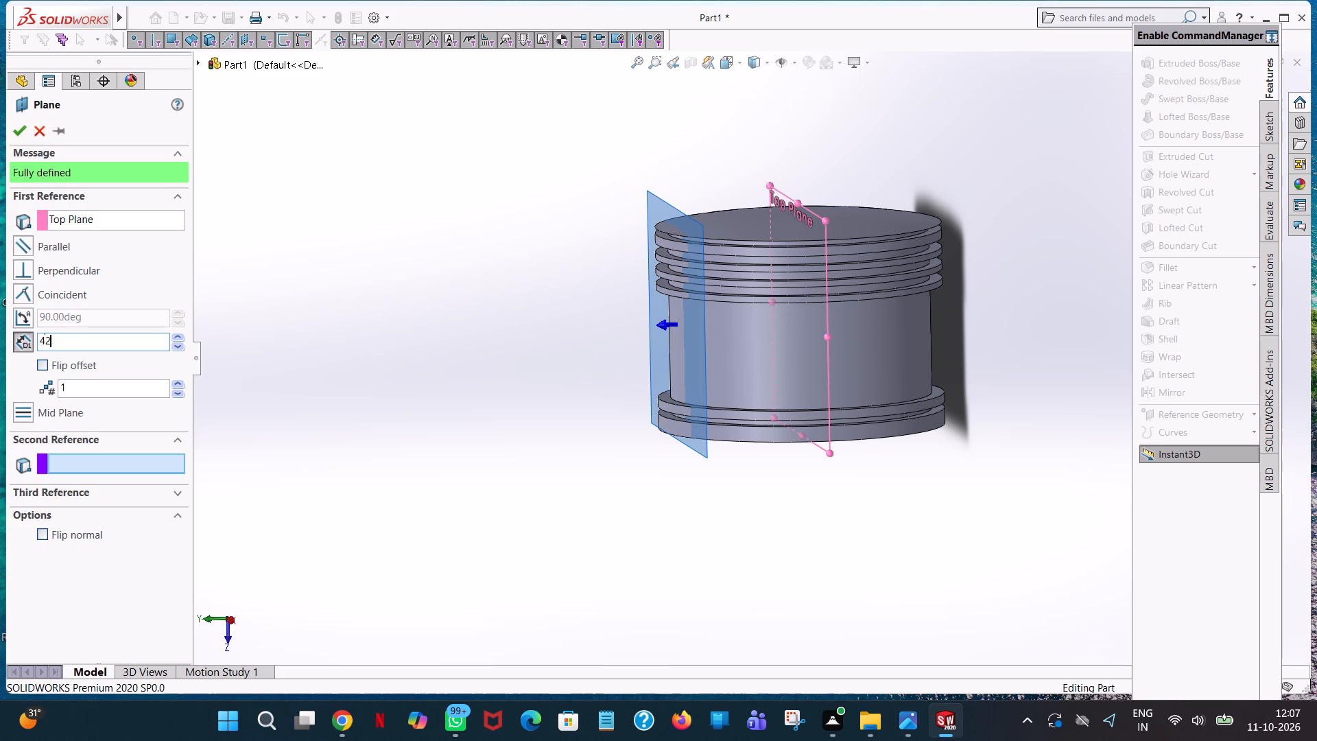
click(528, 222)
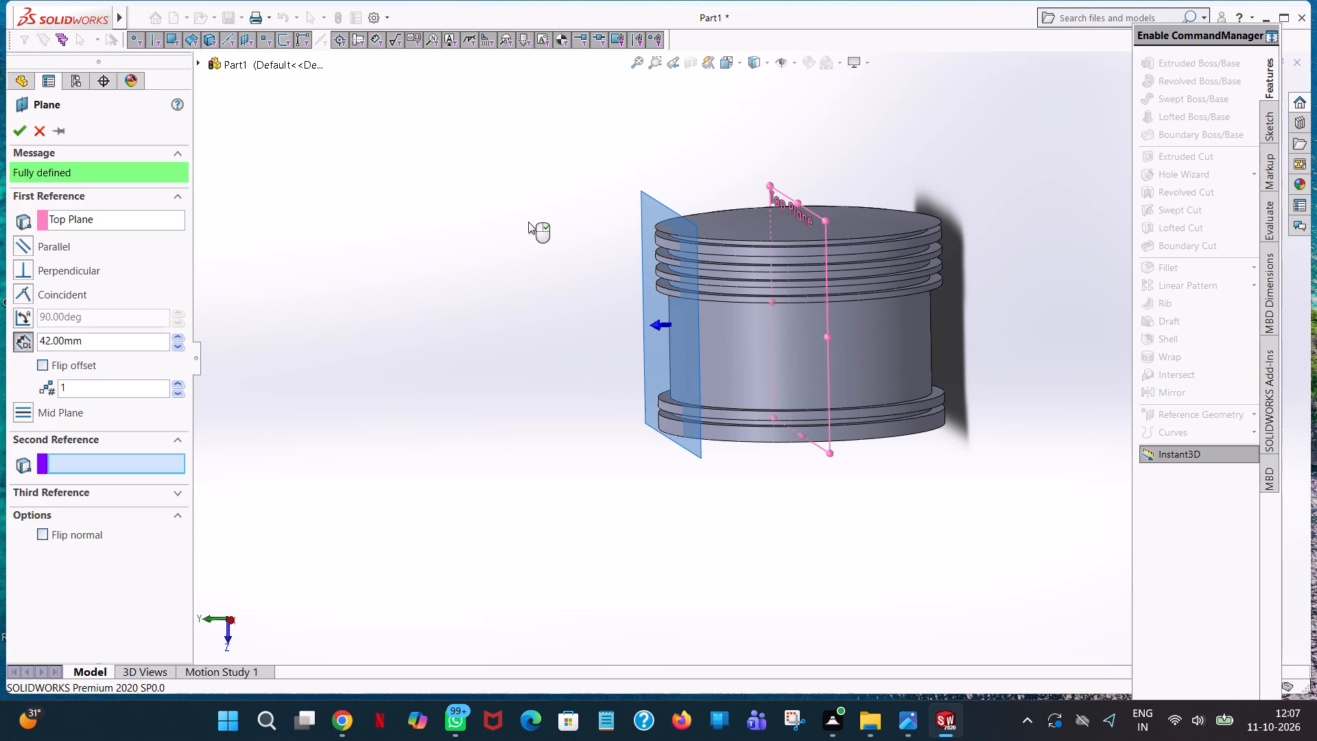
middle_drag(528, 222, 512, 195)
click(14, 125)
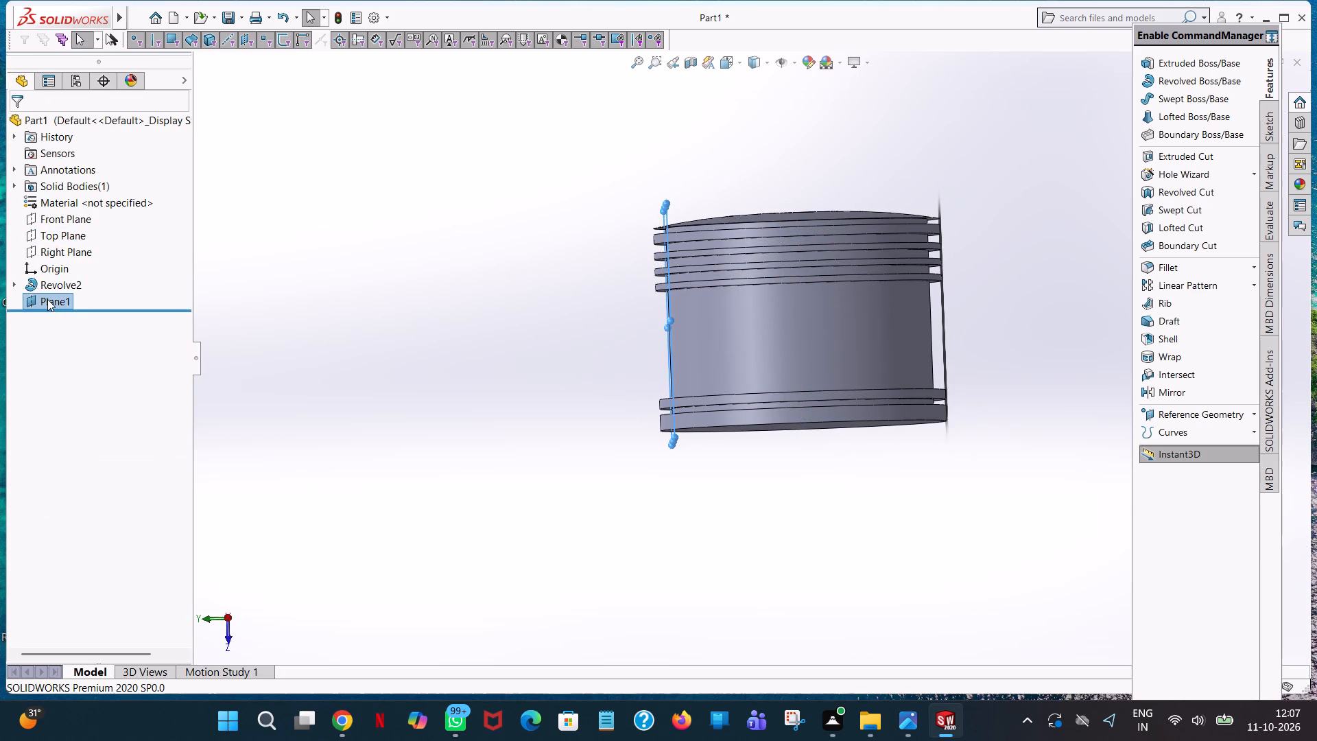
Start a sketch on the new offset plane and draw a 27 mm vertical line up from the origin.
click(47, 298)
click(60, 281)
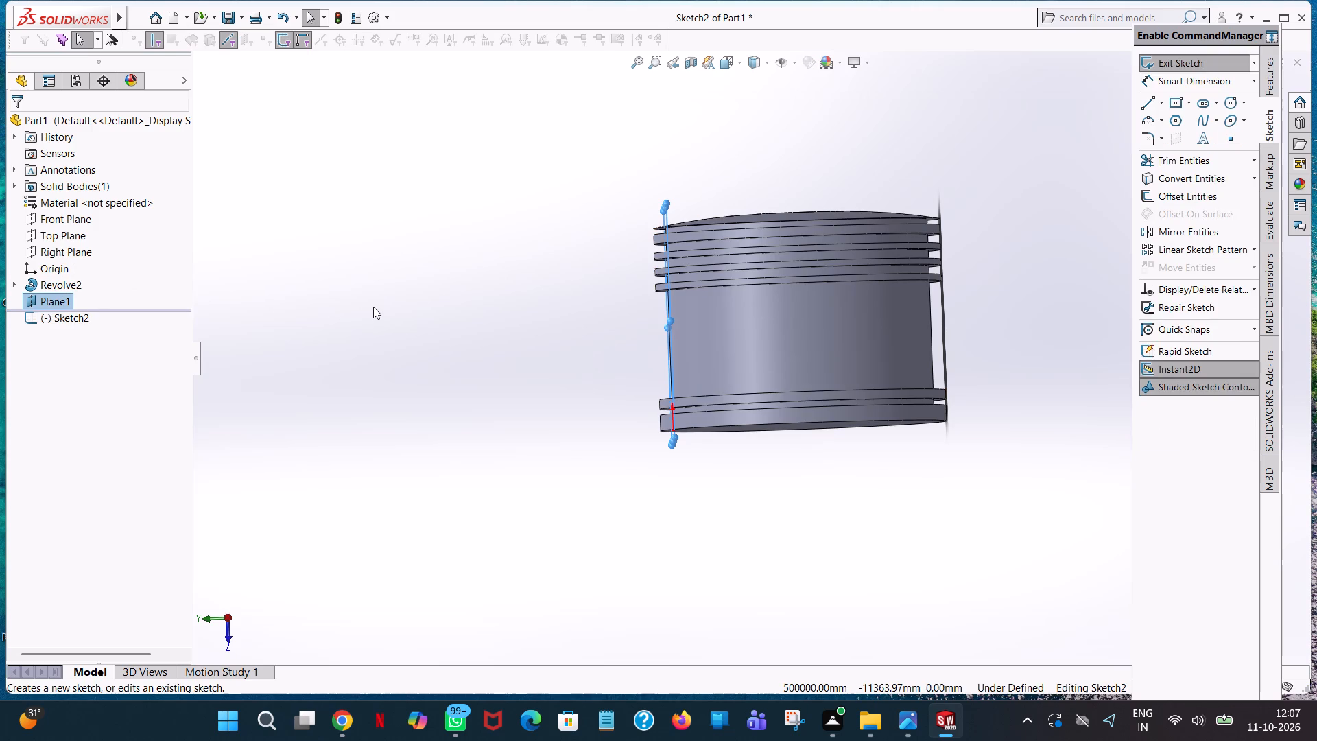
key(space)
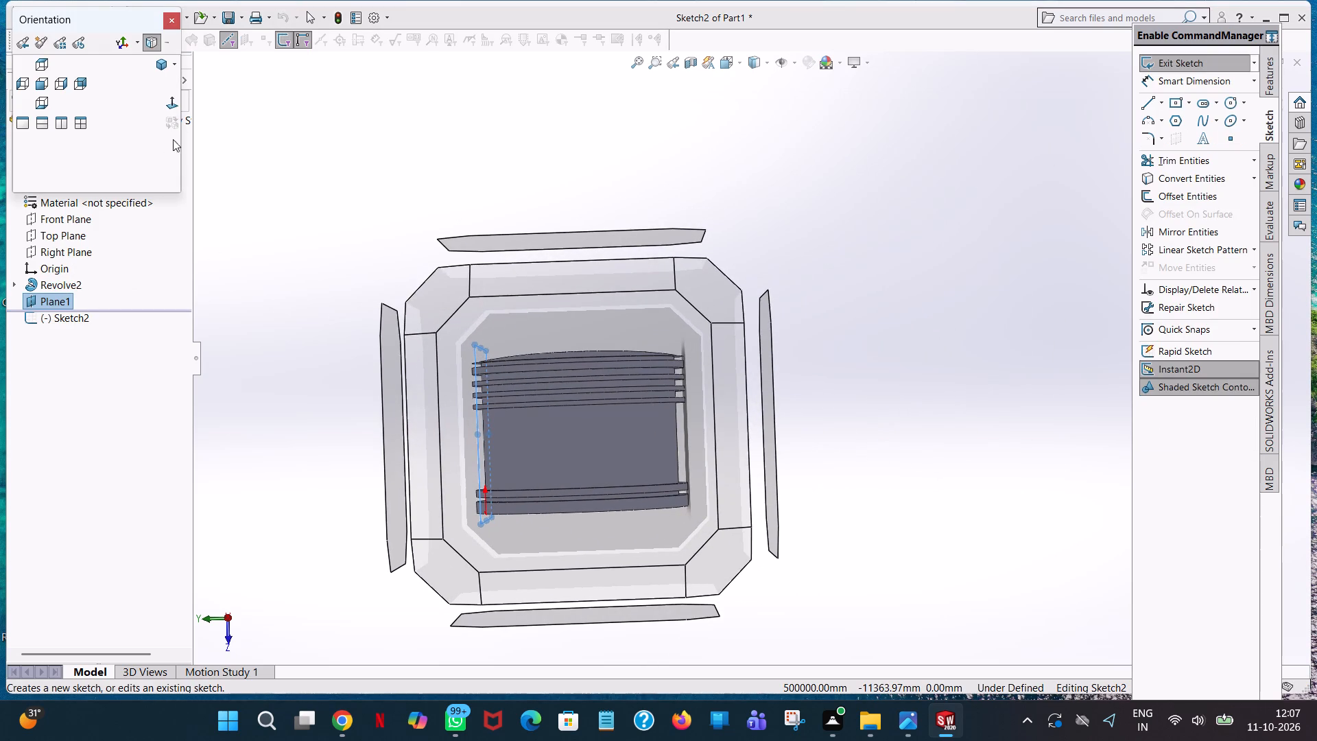
click(177, 99)
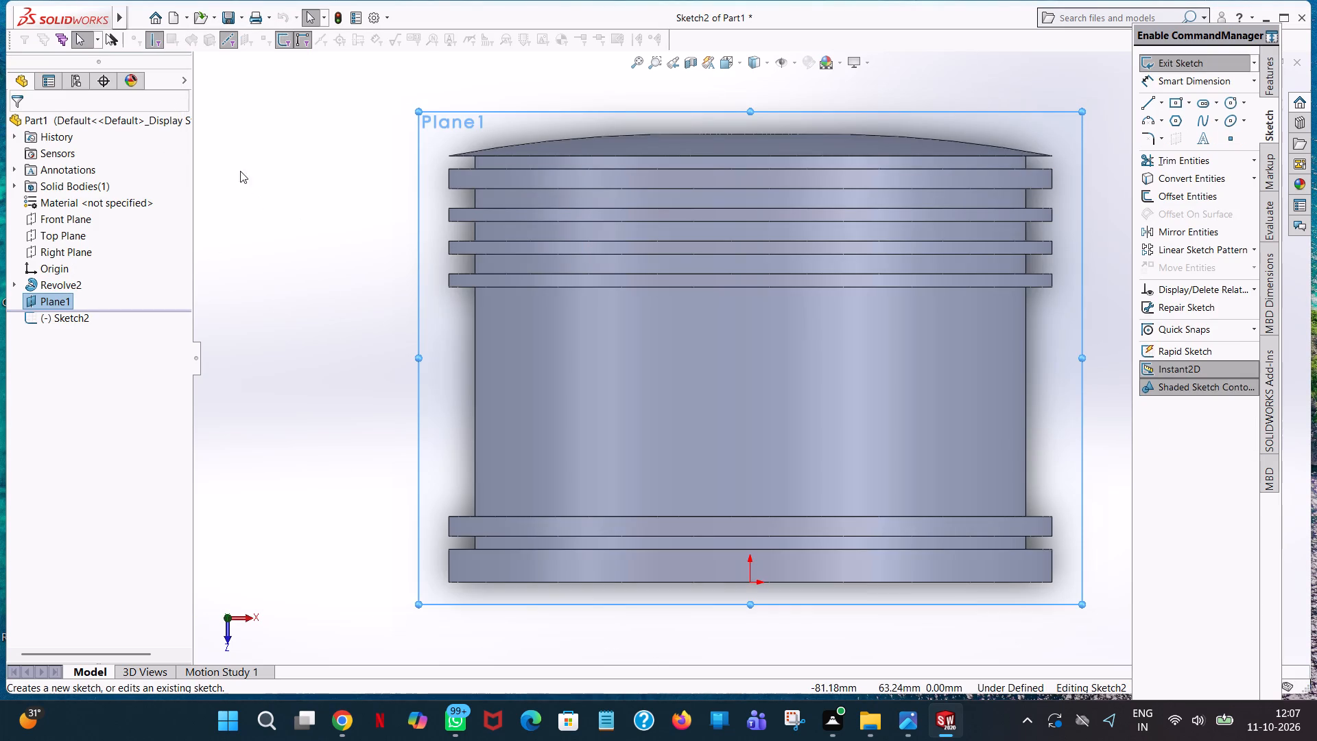
click(1150, 103)
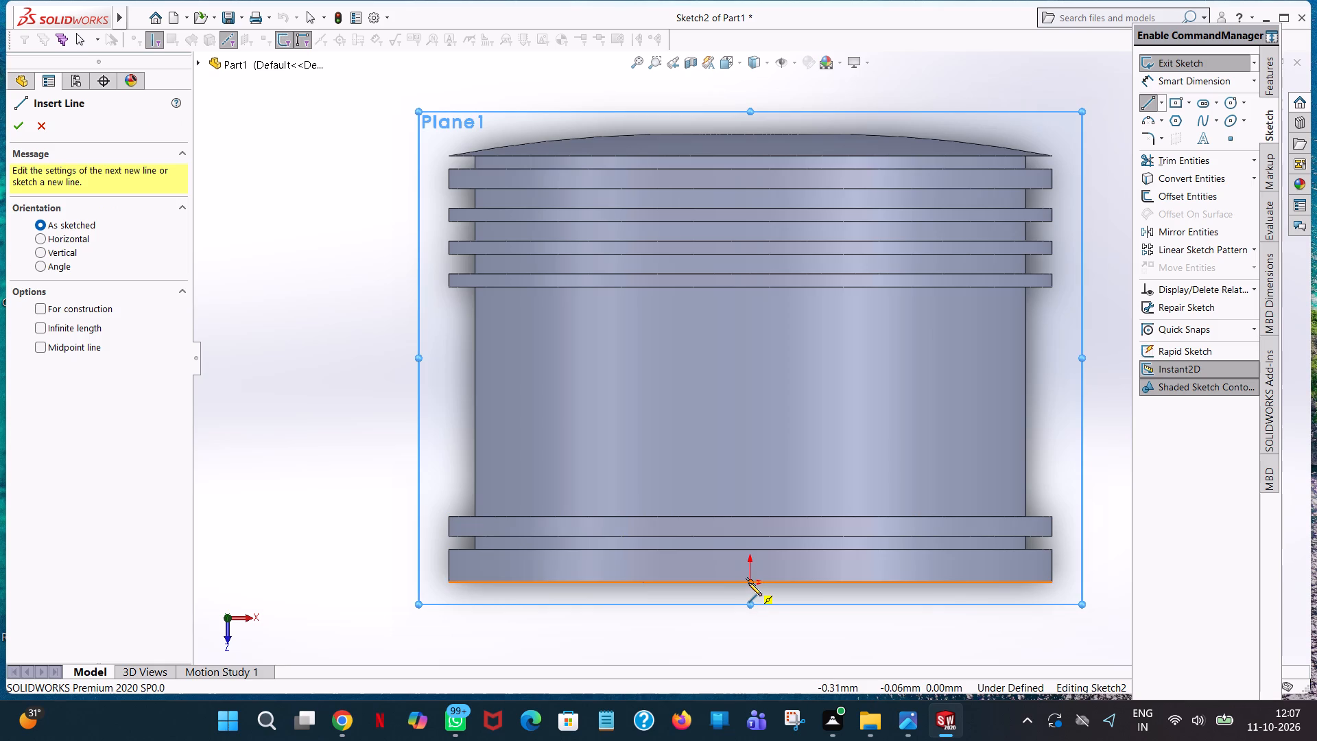
click(748, 583)
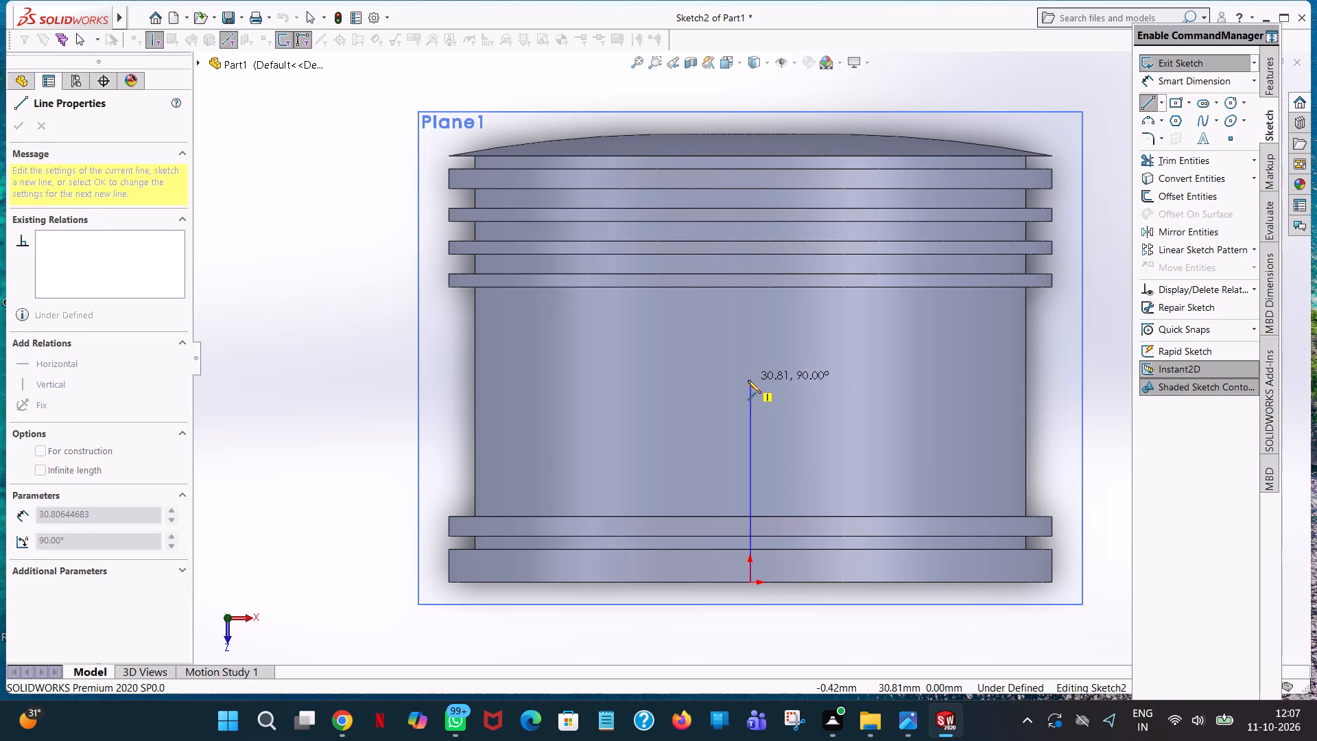
click(748, 380)
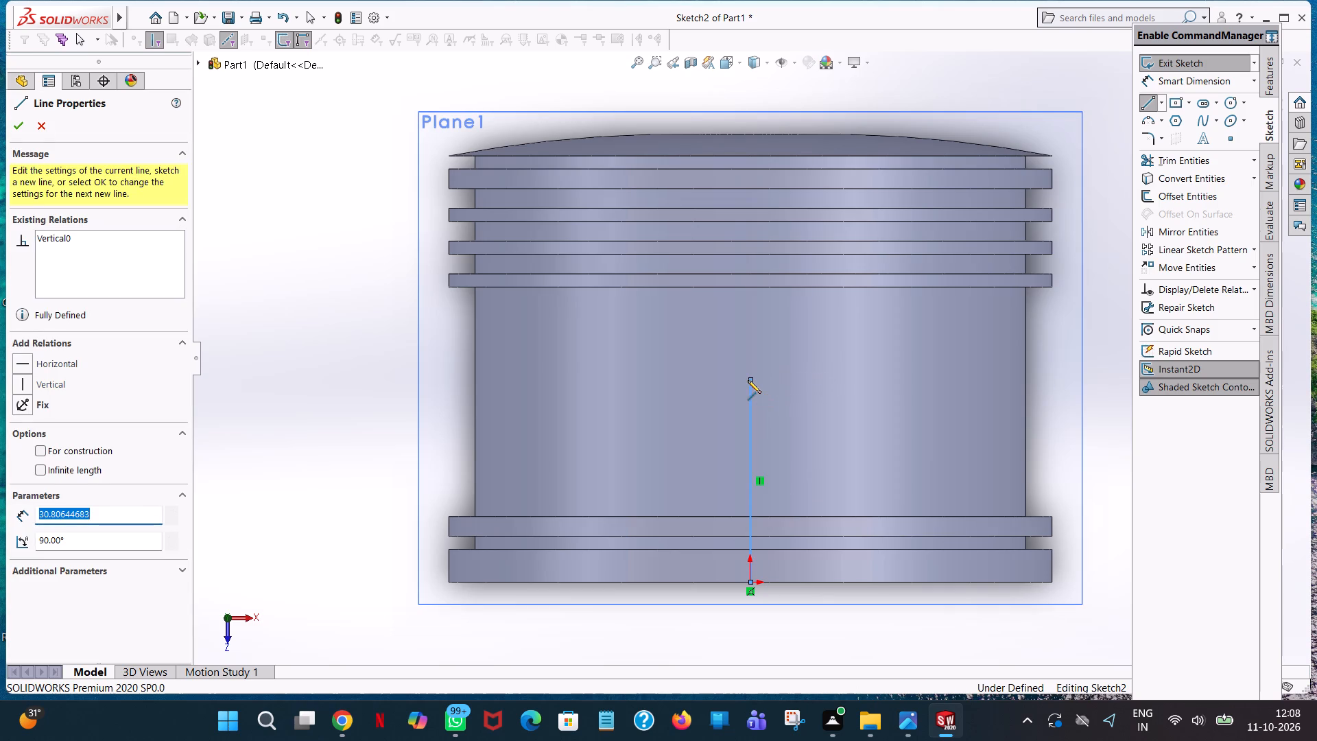
text(27)
key(Return)
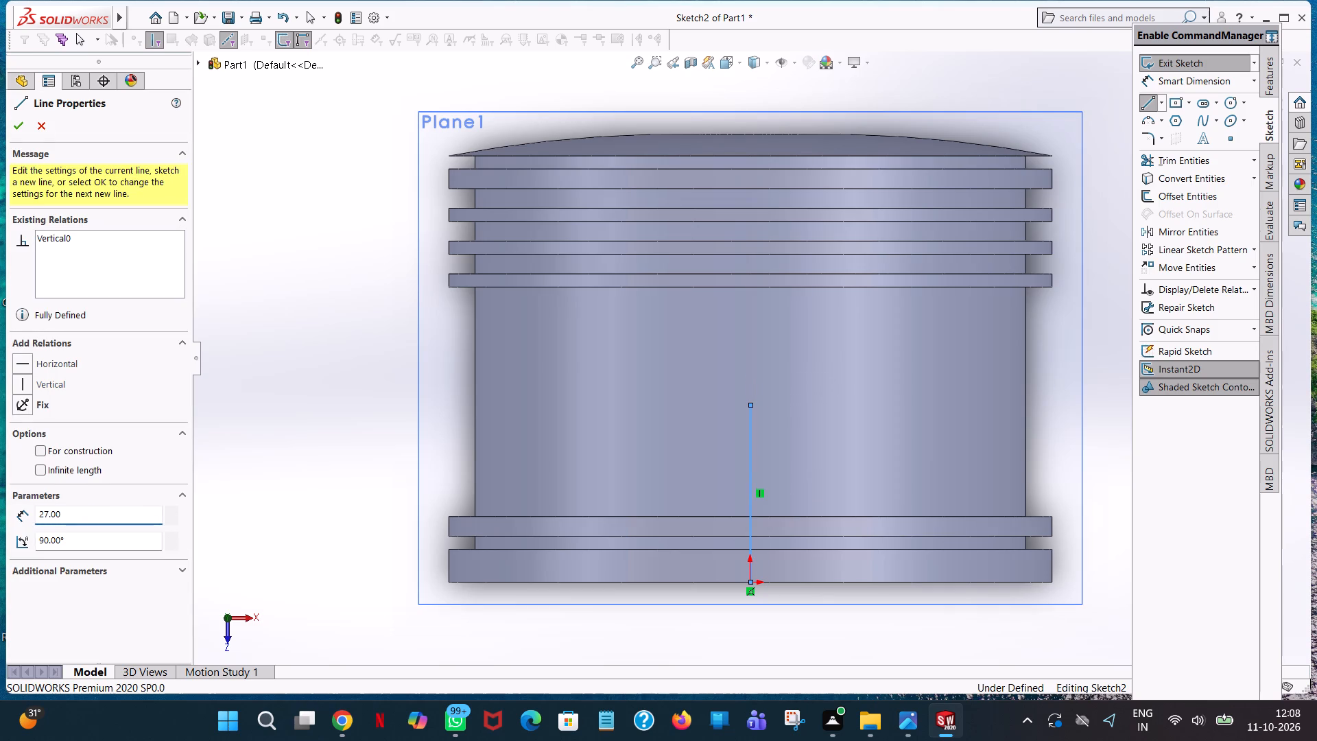
scroll(748, 380, up, 1)
right_click(744, 380)
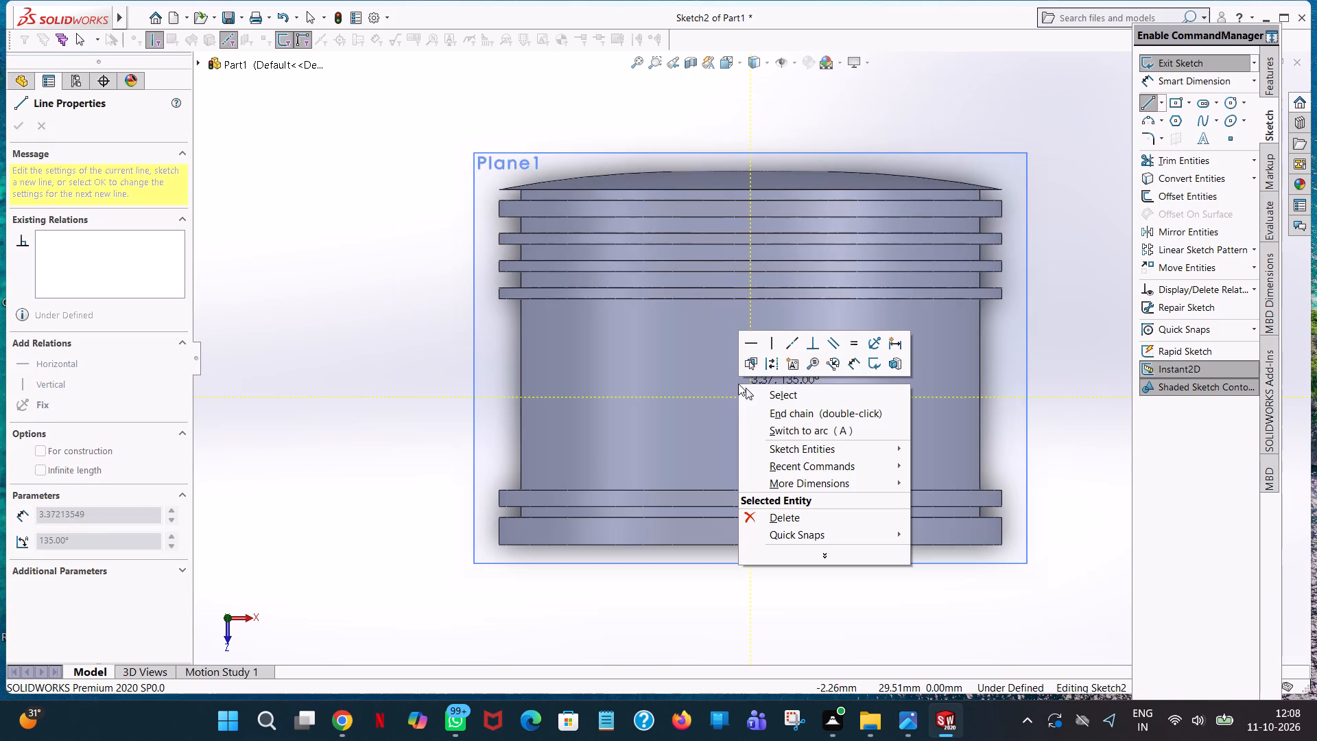
click(776, 386)
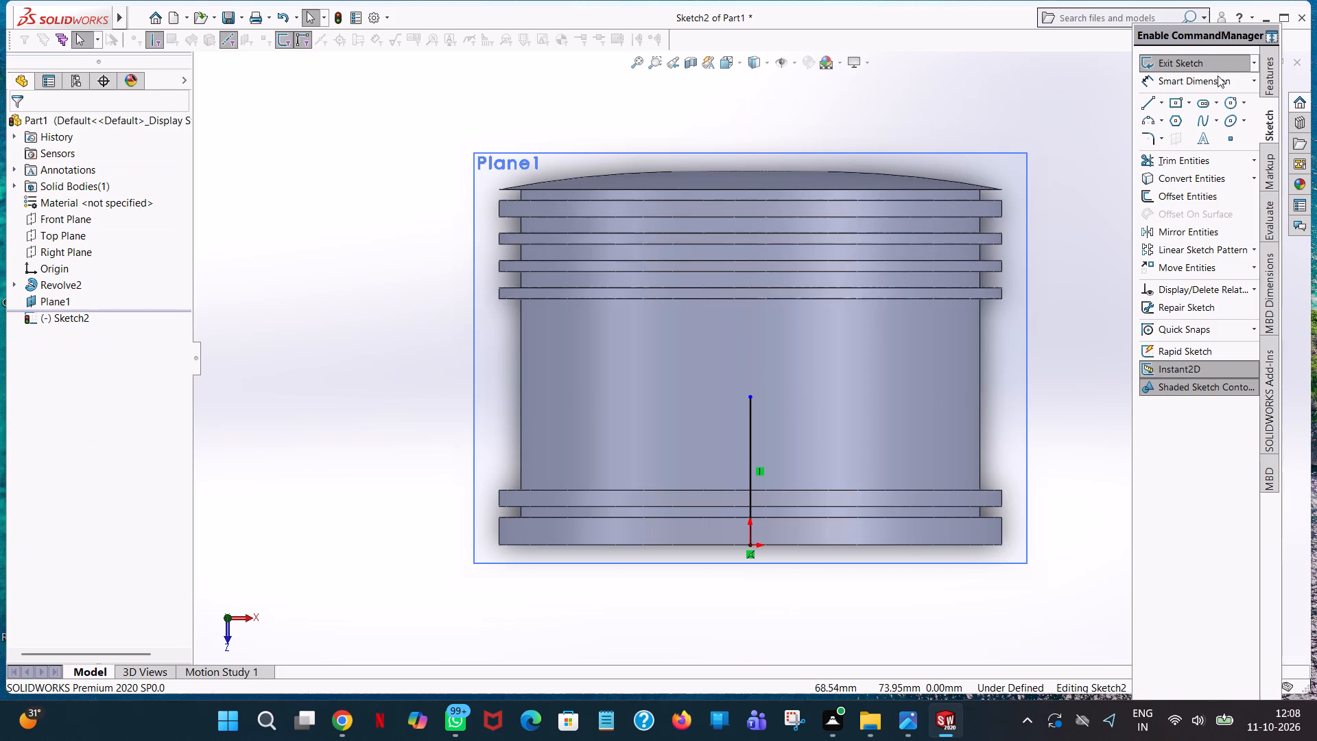
Sketch a circle of 18 mm radius centred on the upper end of the 27 mm line.
click(1229, 102)
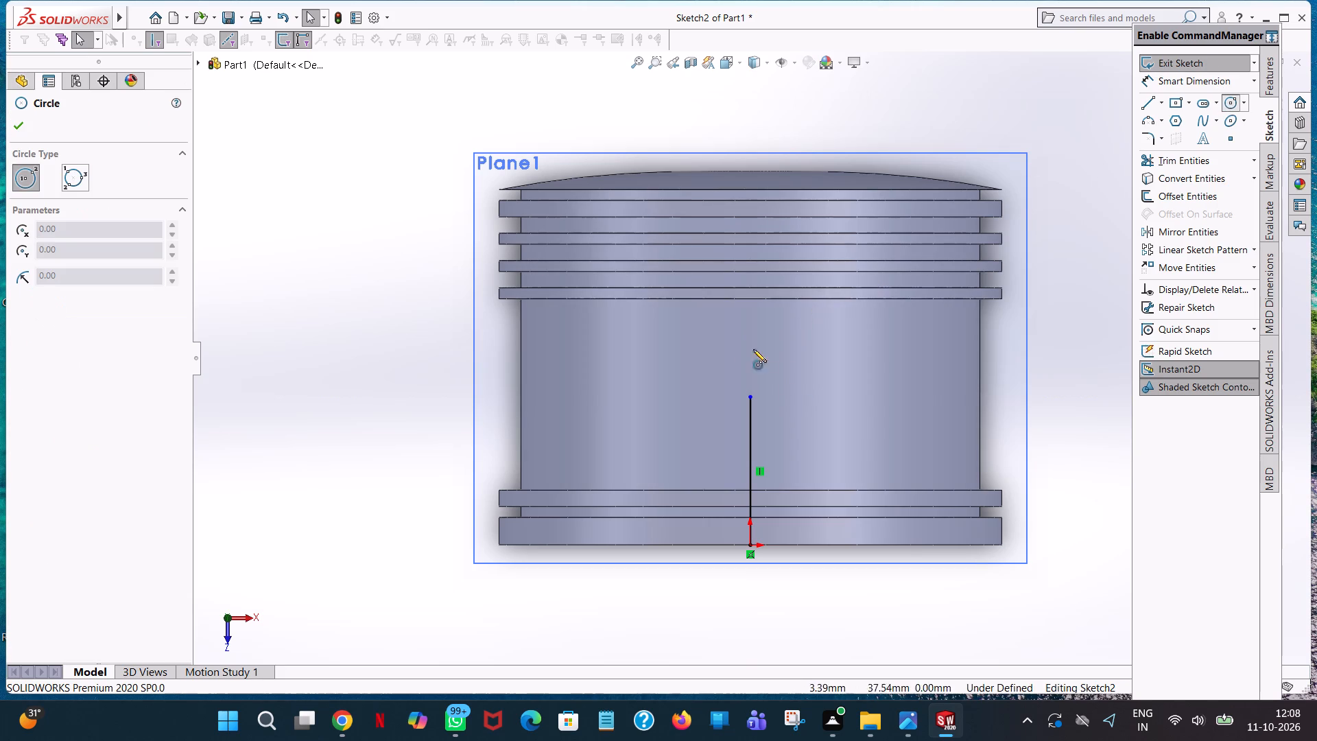
click(750, 395)
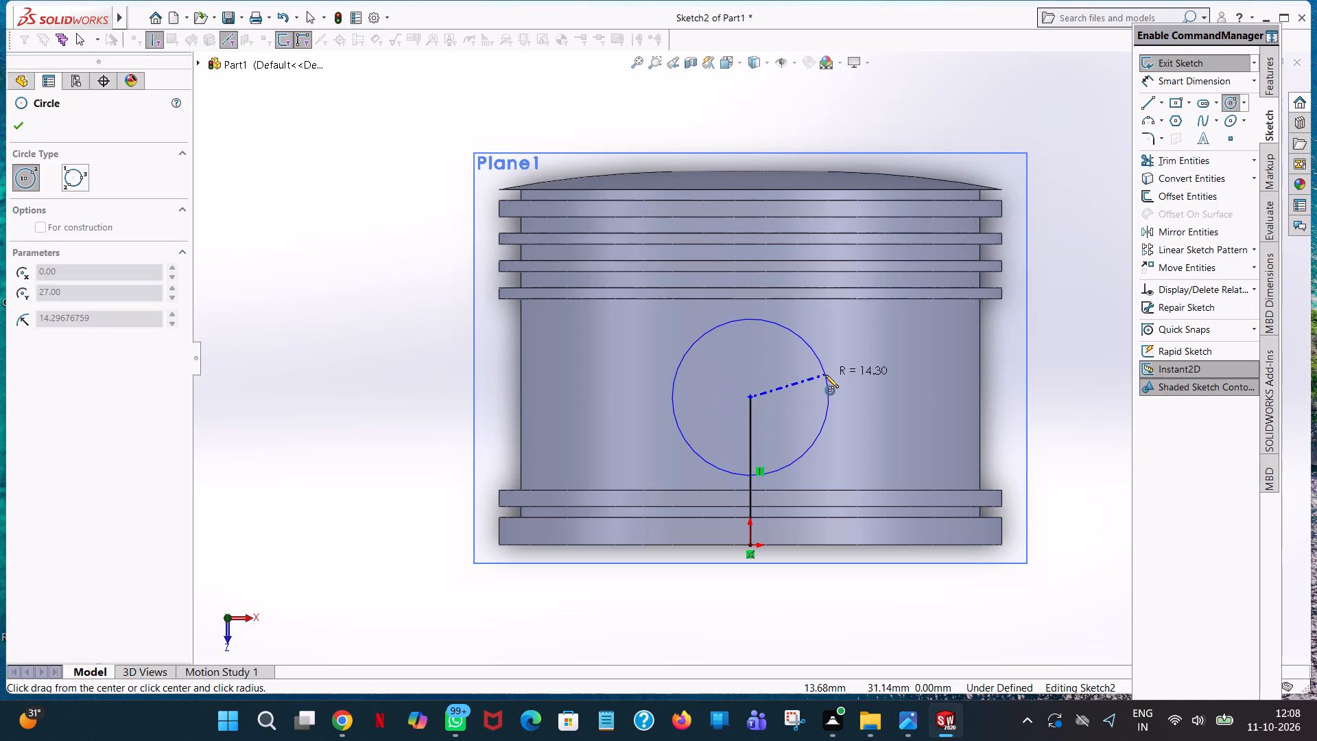
click(825, 375)
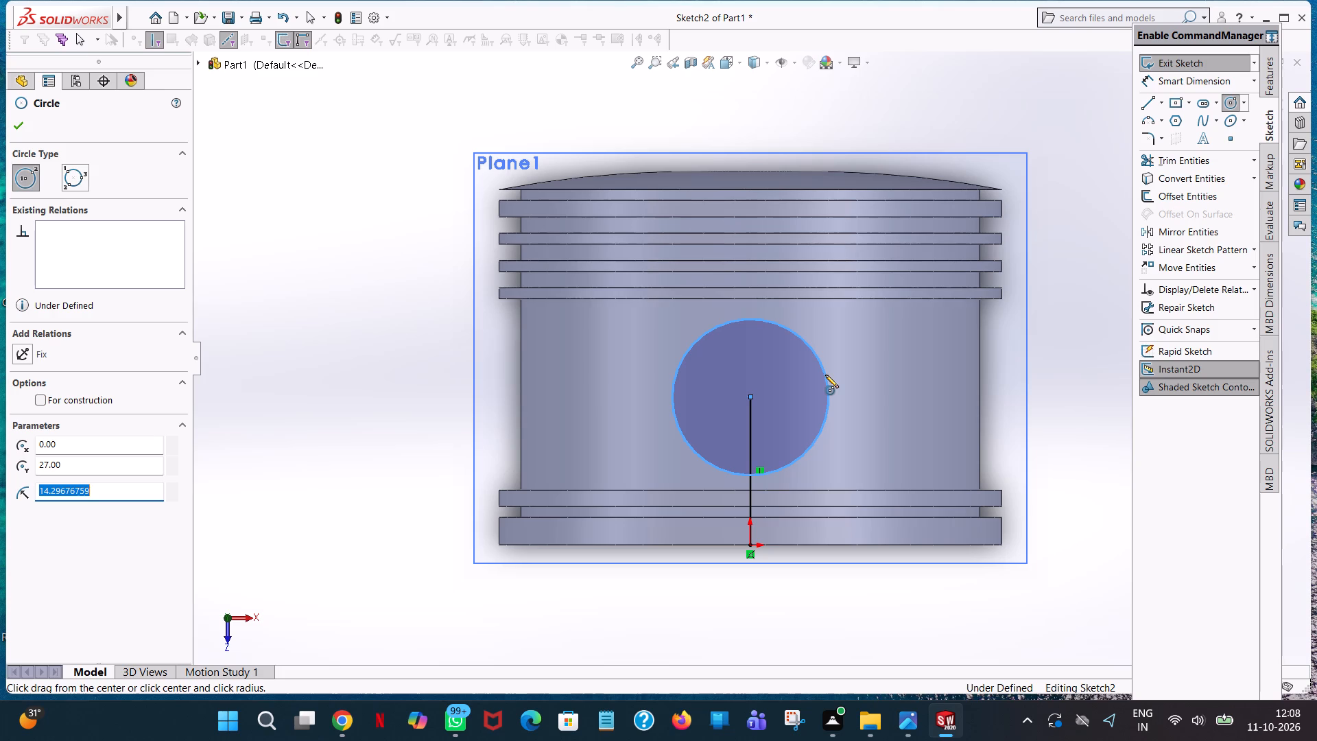
text(36)
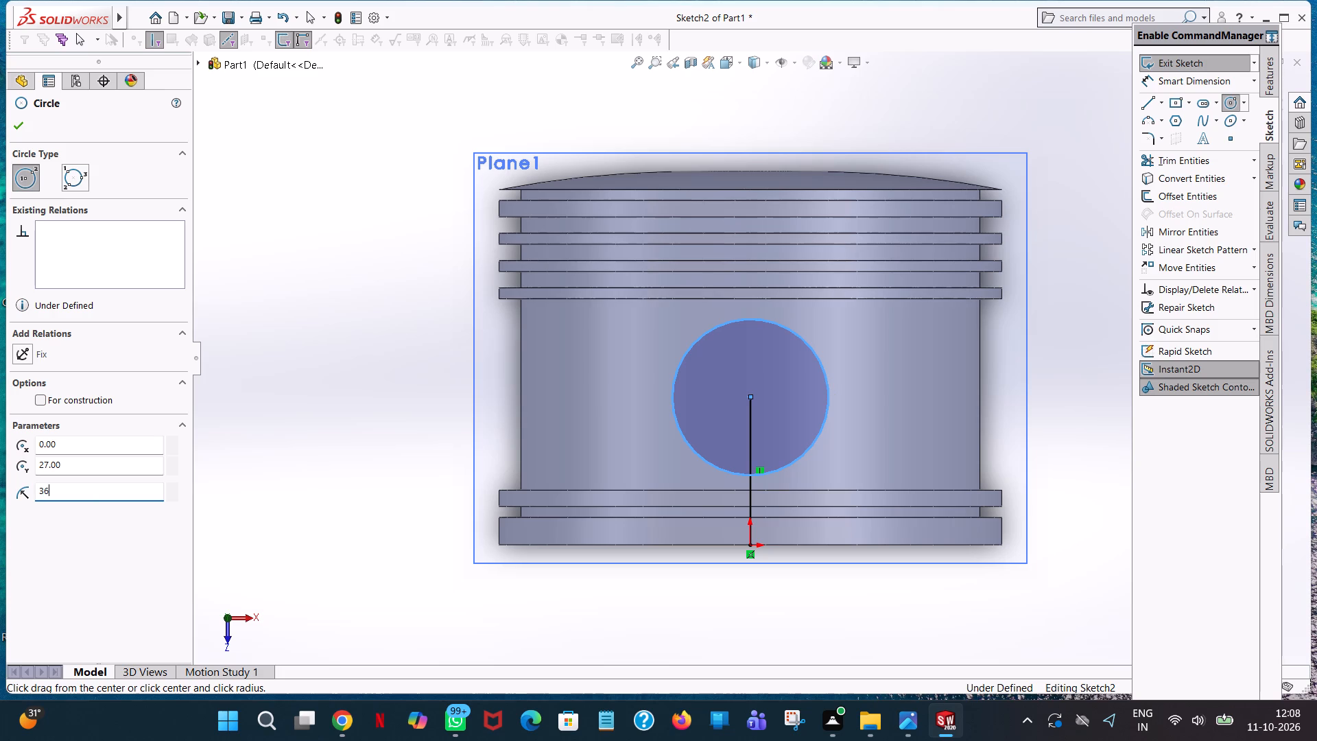
key(Return)
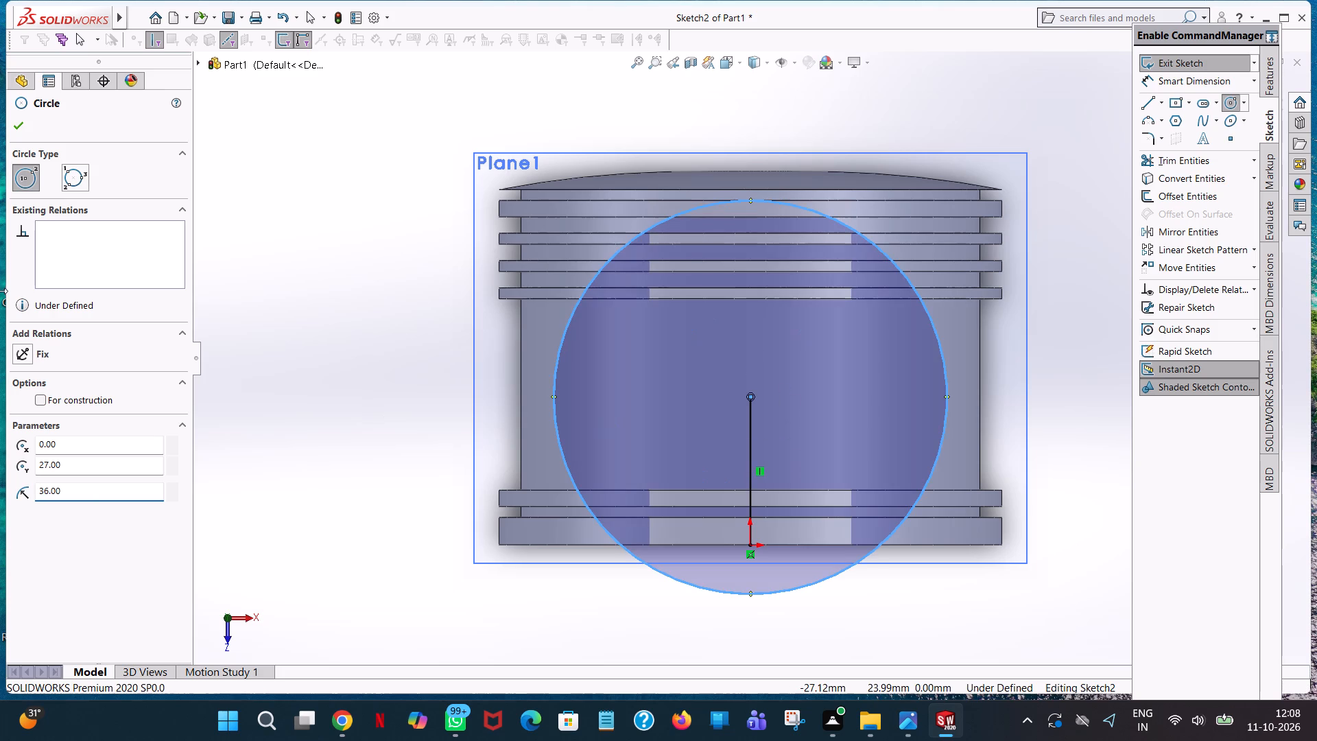
click(115, 495)
text(/2)
key(Return)
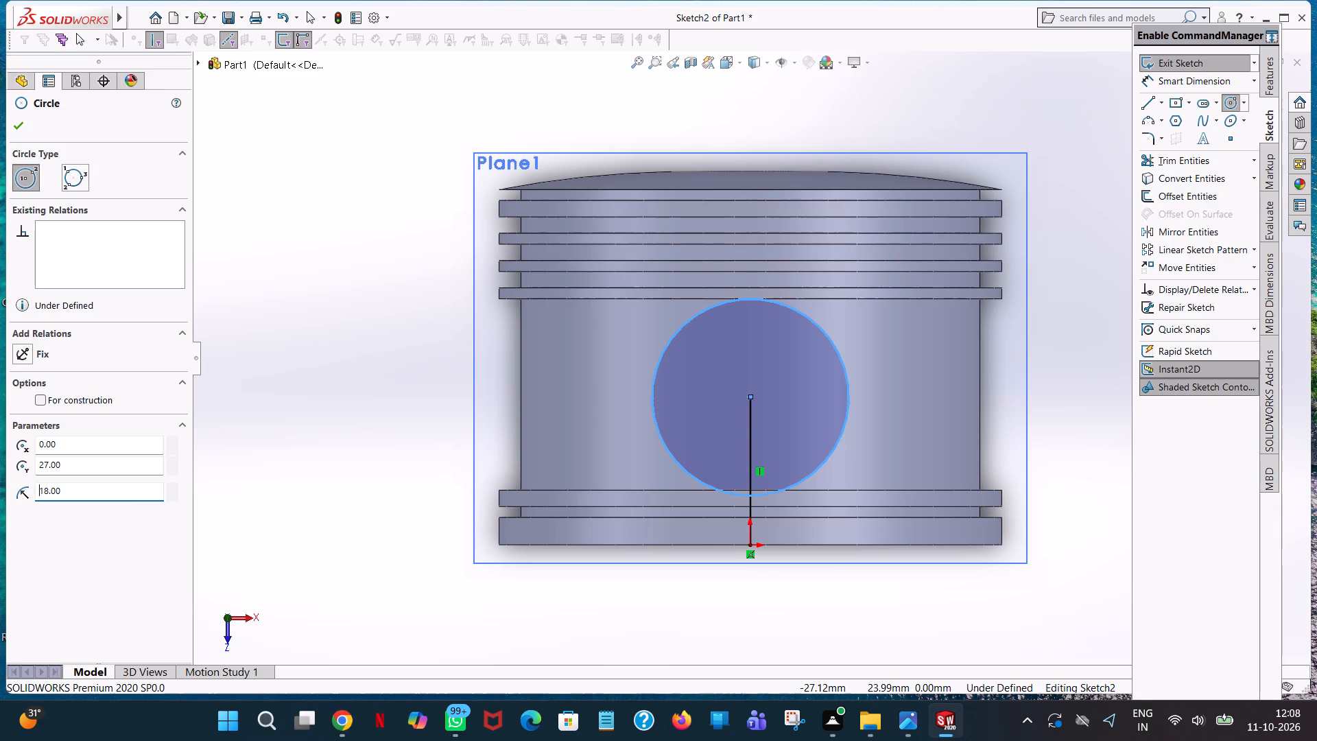
click(19, 128)
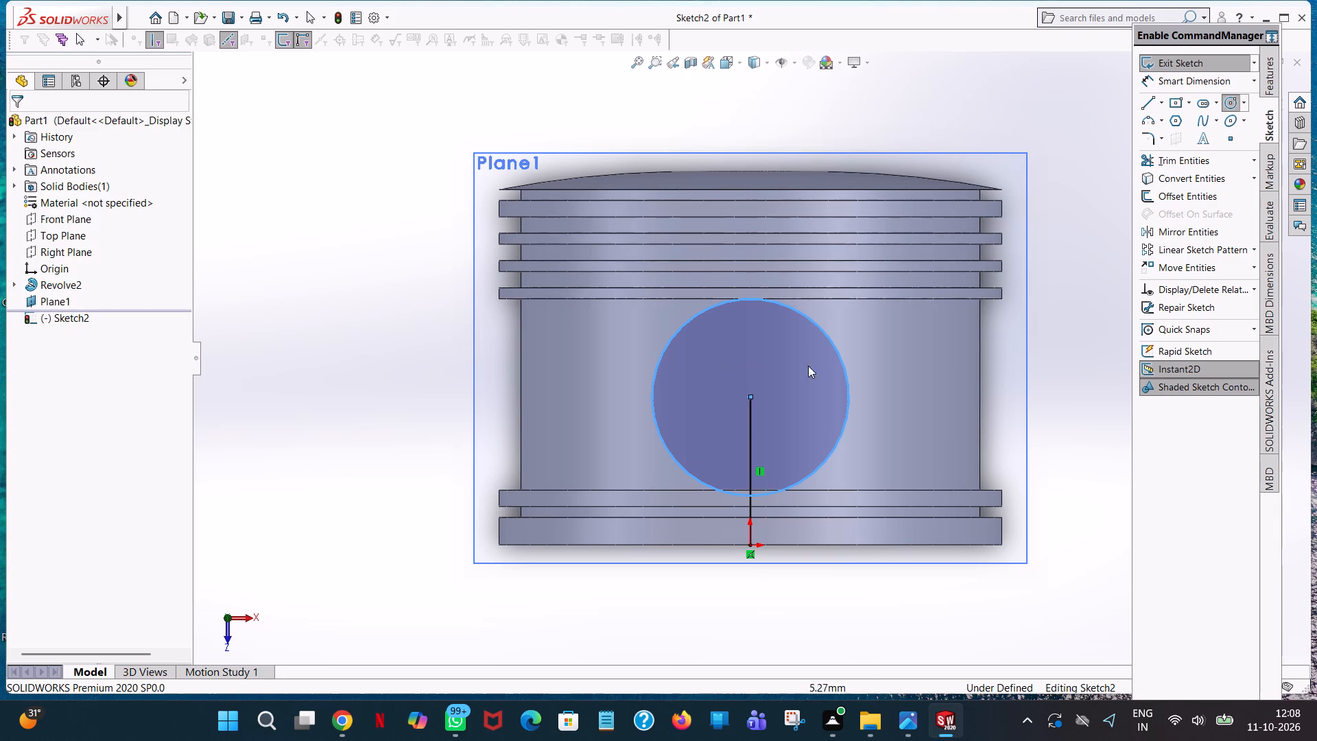
Dimension the circle on the offset plane with a 36 mm diameter.
middle_drag(878, 380, 763, 318)
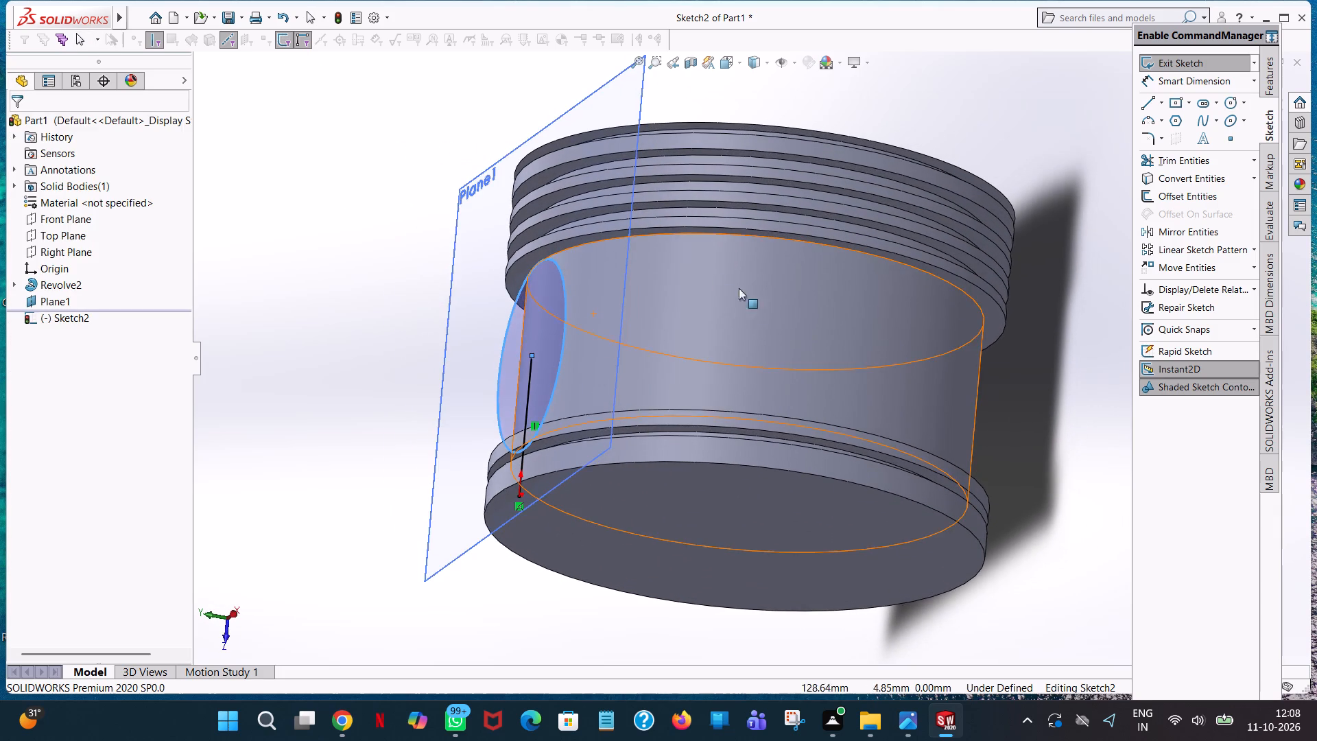
scroll(630, 248, down, 4)
scroll(511, 307, down, 7)
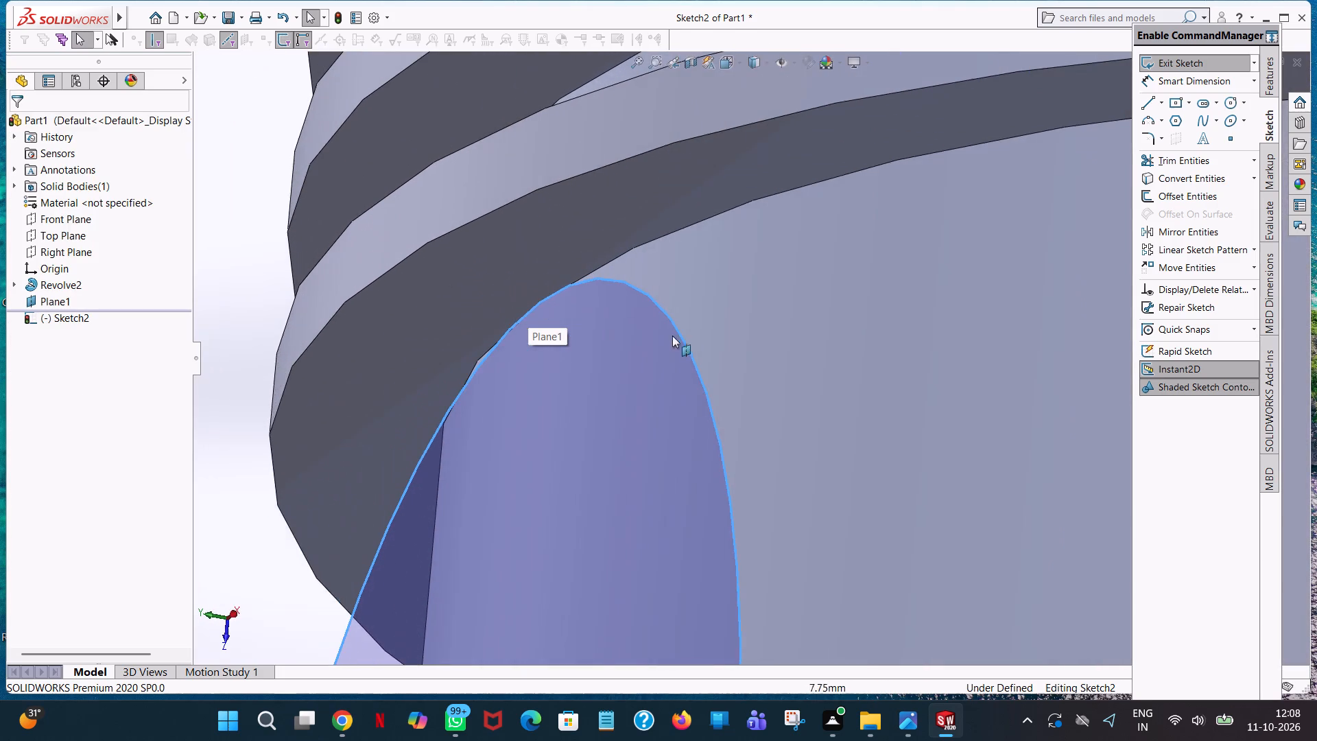
scroll(676, 336, up, 14)
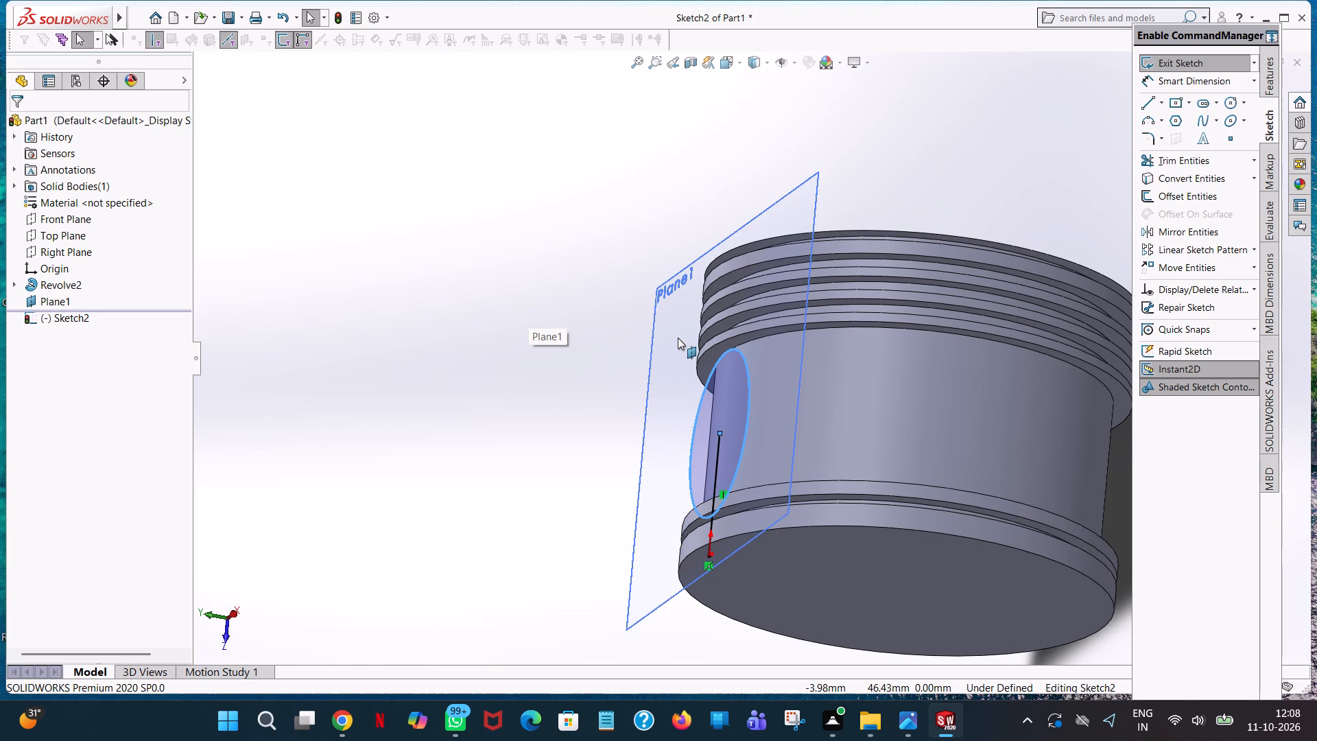
middle_drag(922, 216, 897, 225)
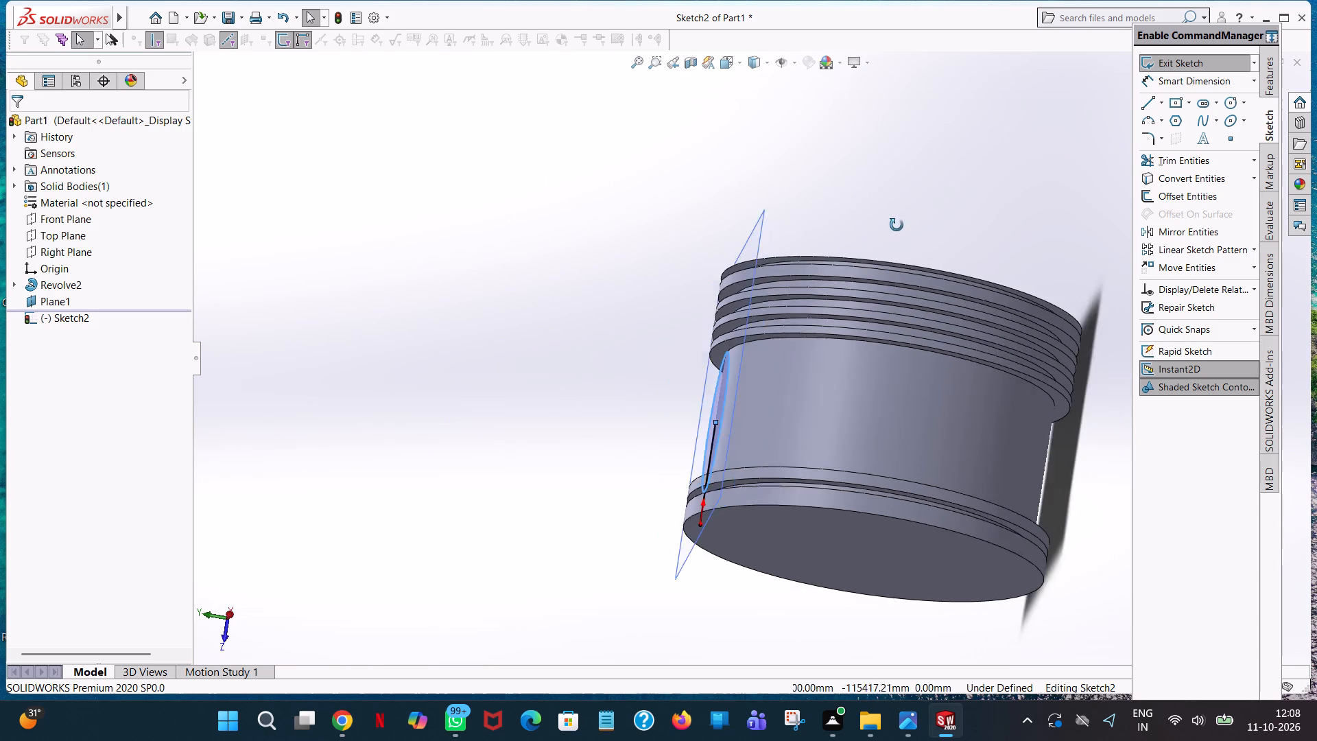
middle_drag(897, 225, 891, 313)
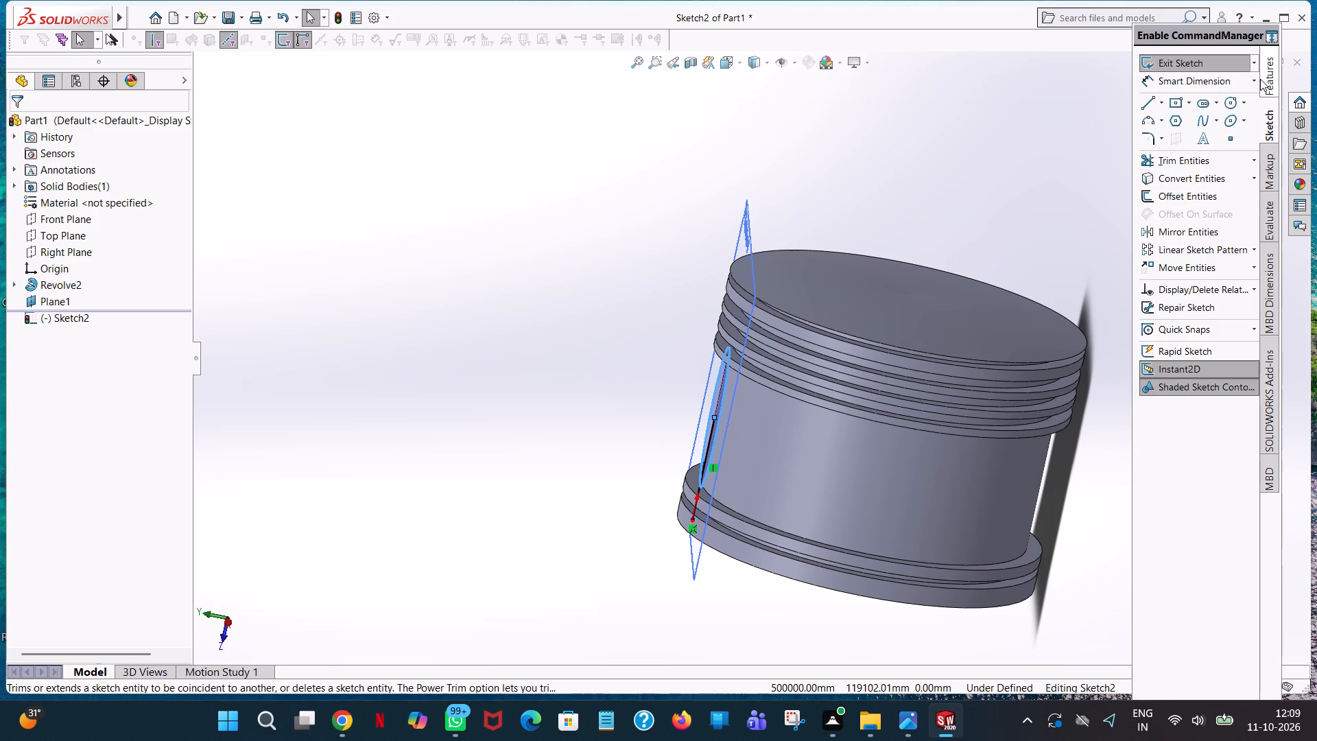
click(1202, 82)
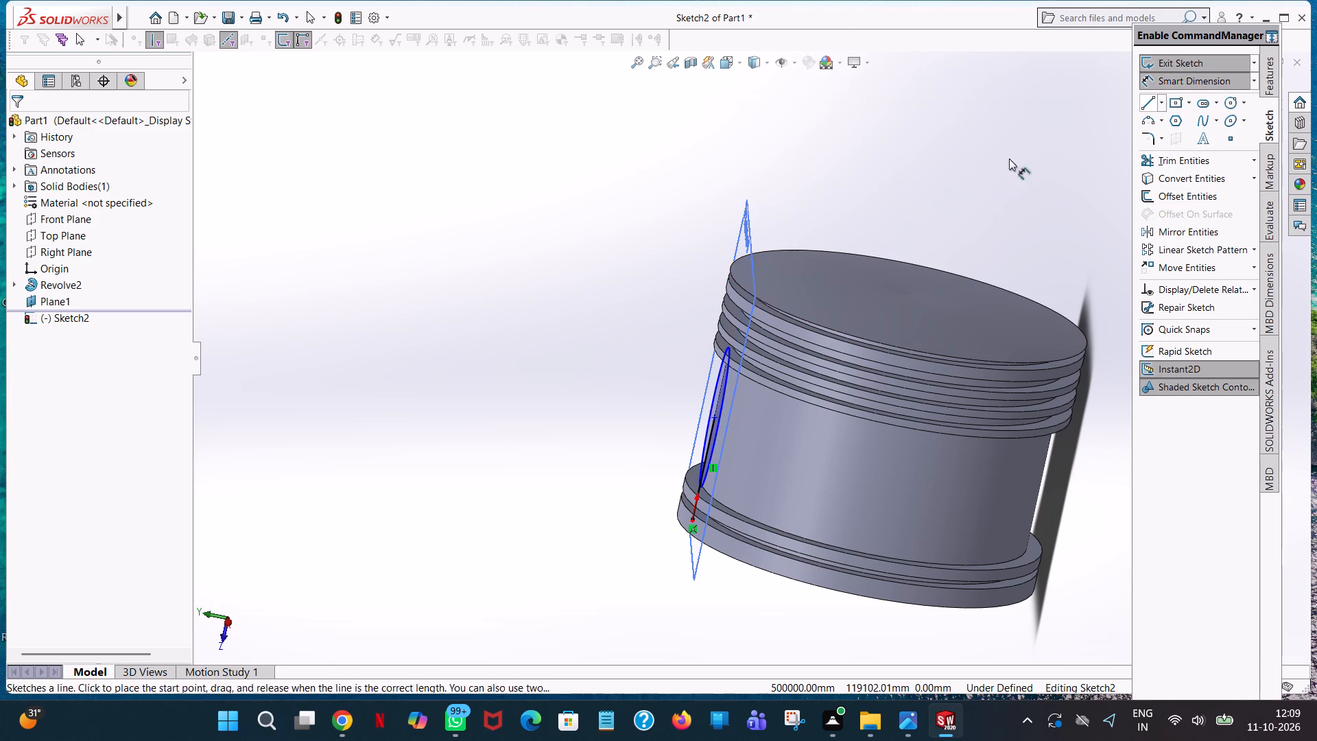
middle_drag(976, 264, 1041, 285)
scroll(1041, 285, up, 1)
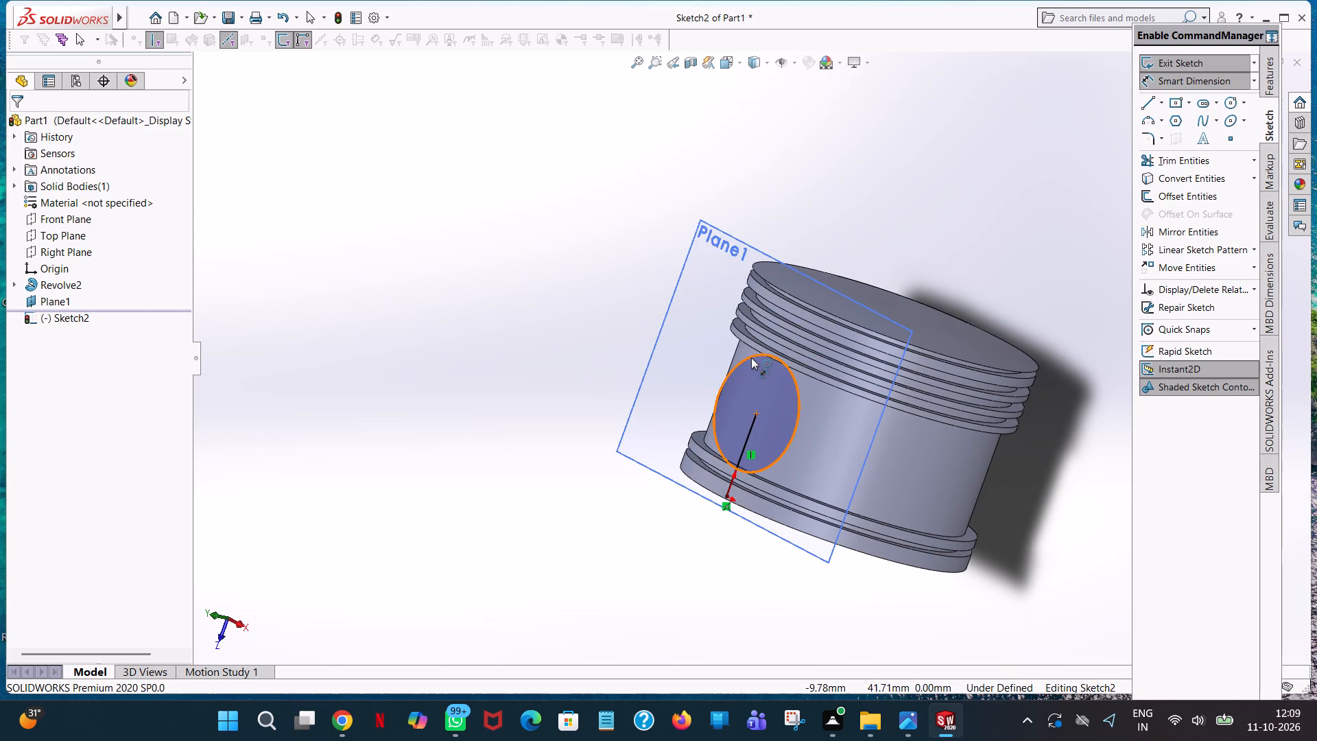
click(751, 357)
click(510, 322)
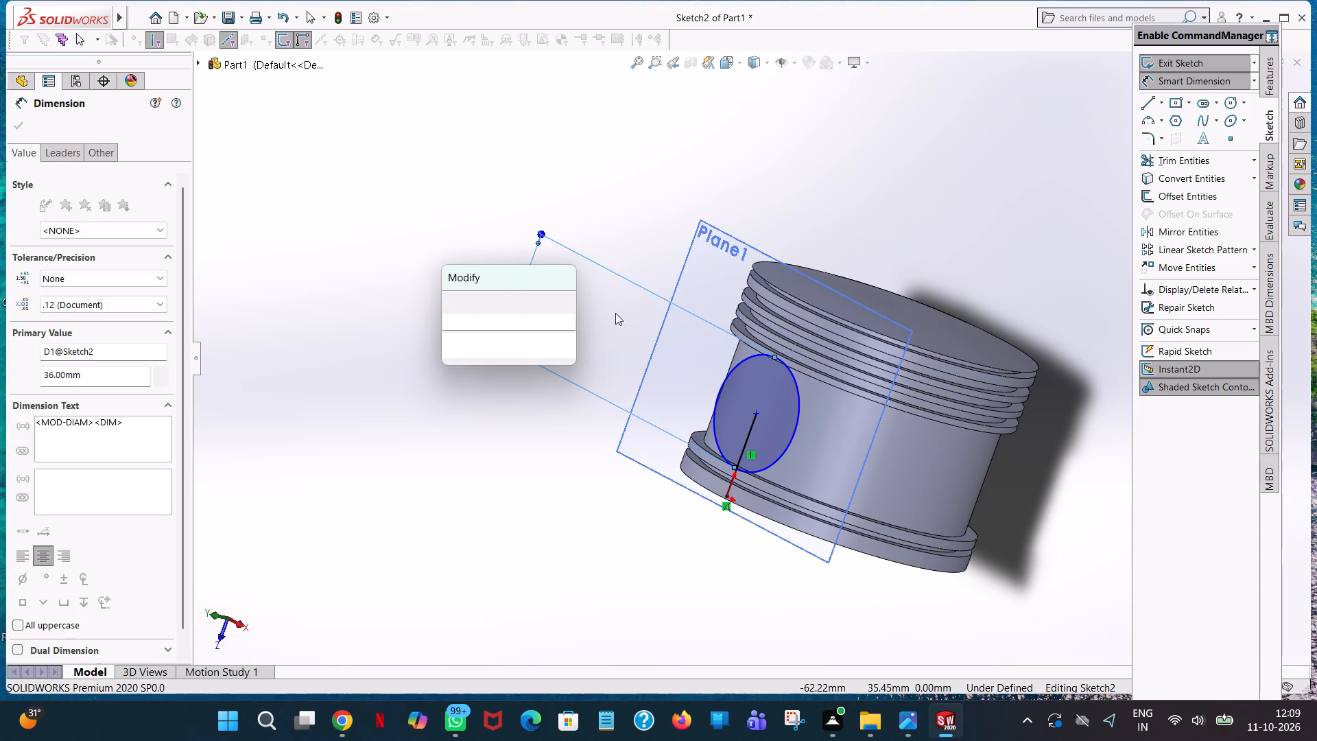
click(453, 297)
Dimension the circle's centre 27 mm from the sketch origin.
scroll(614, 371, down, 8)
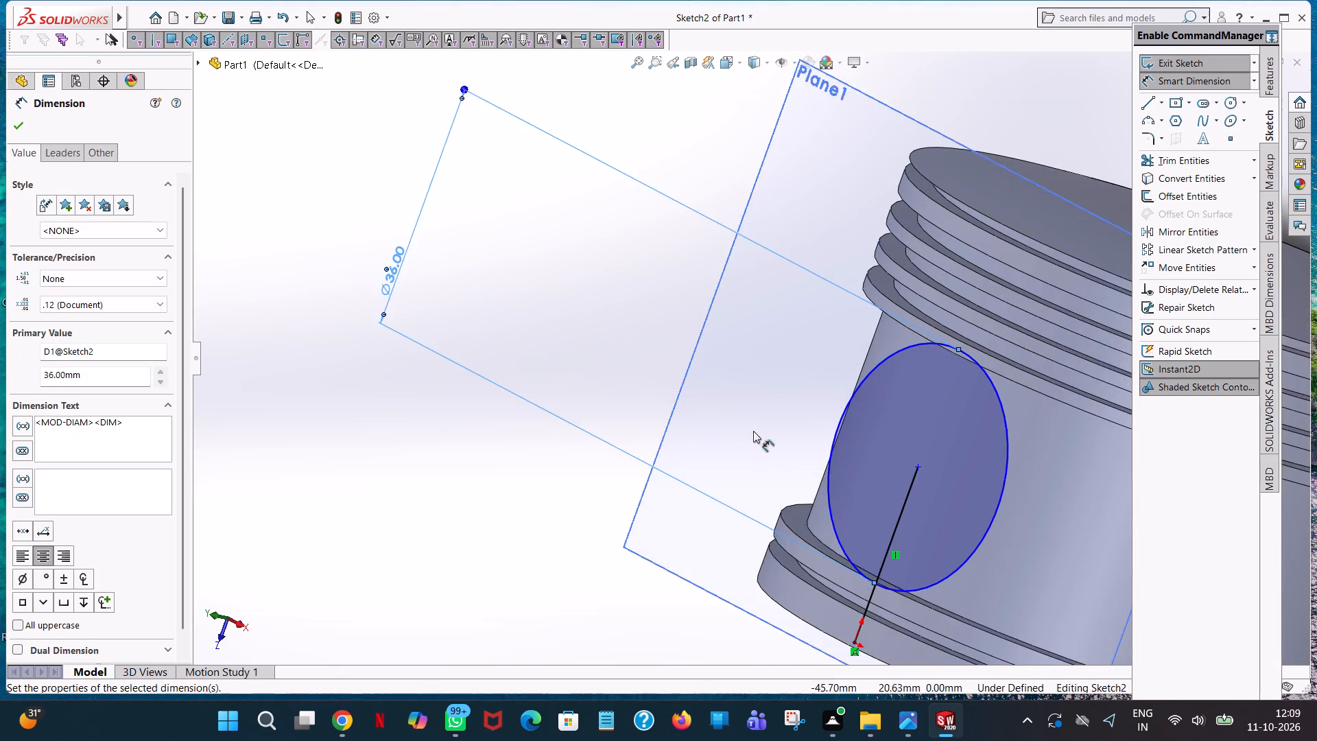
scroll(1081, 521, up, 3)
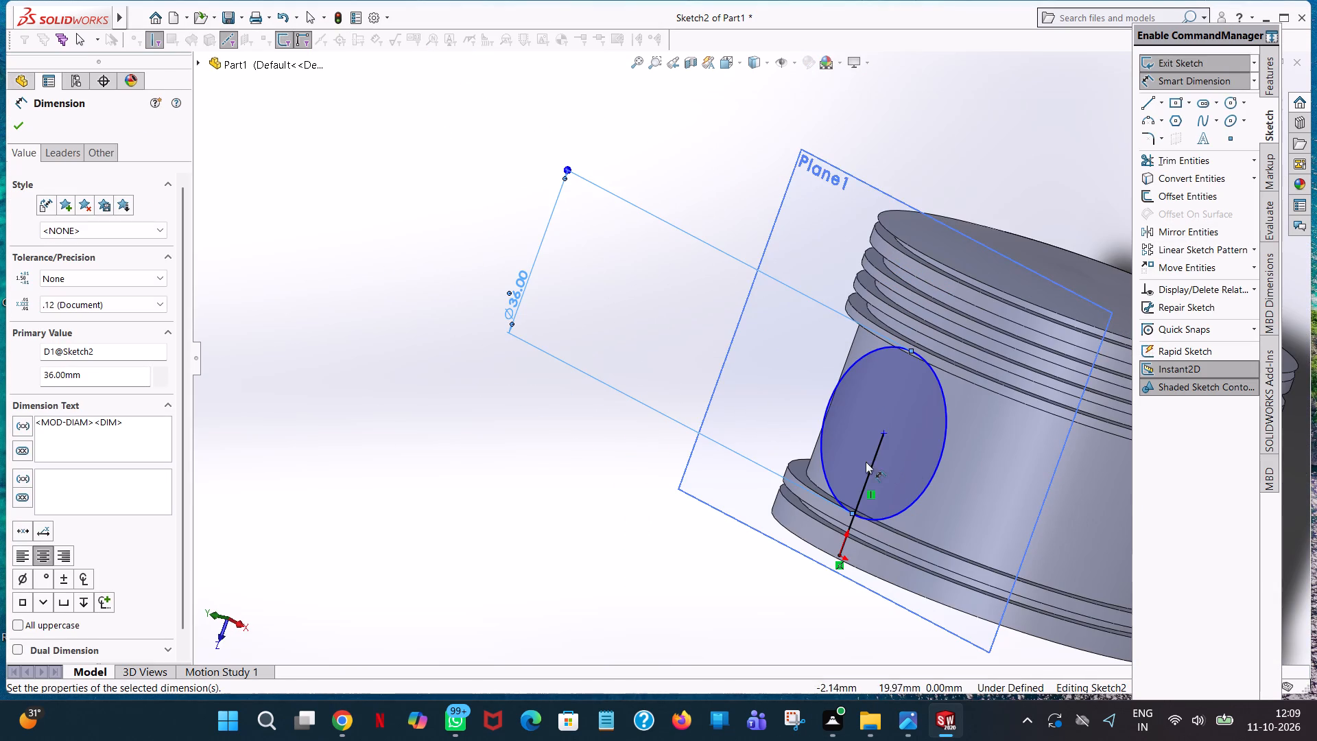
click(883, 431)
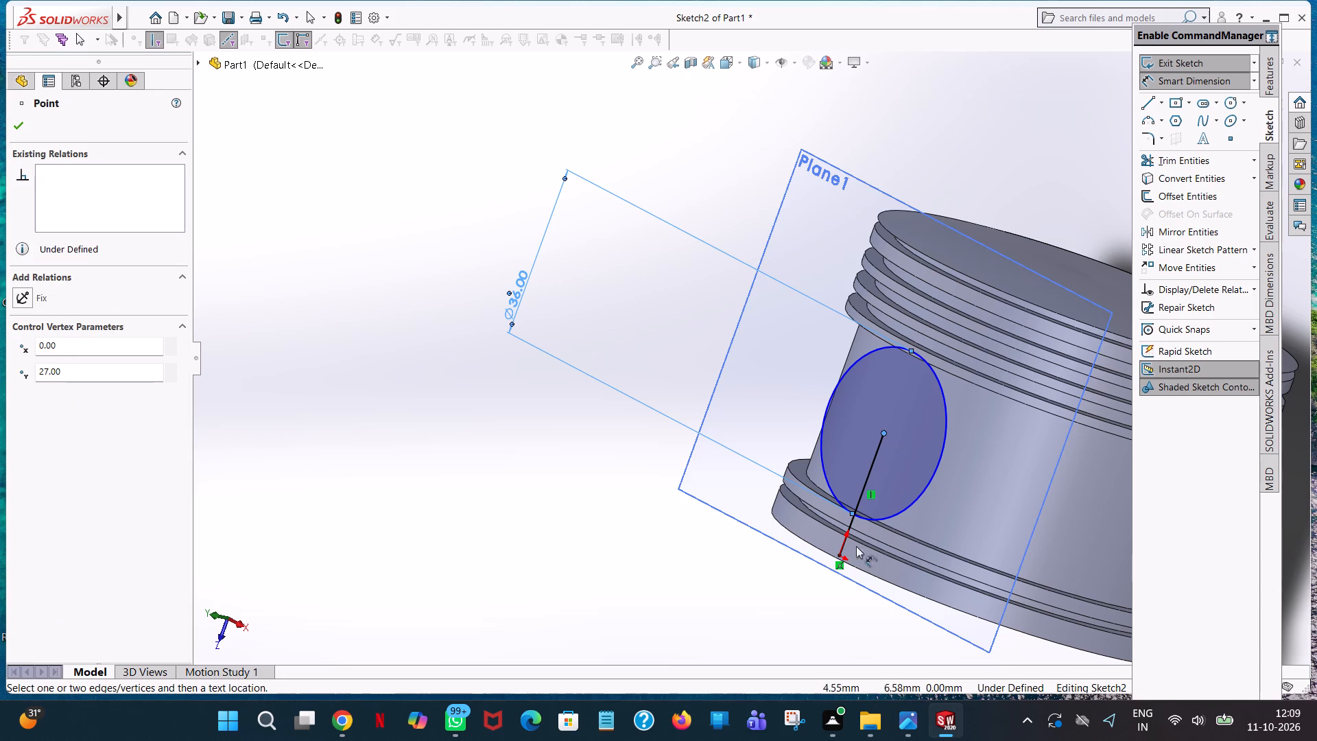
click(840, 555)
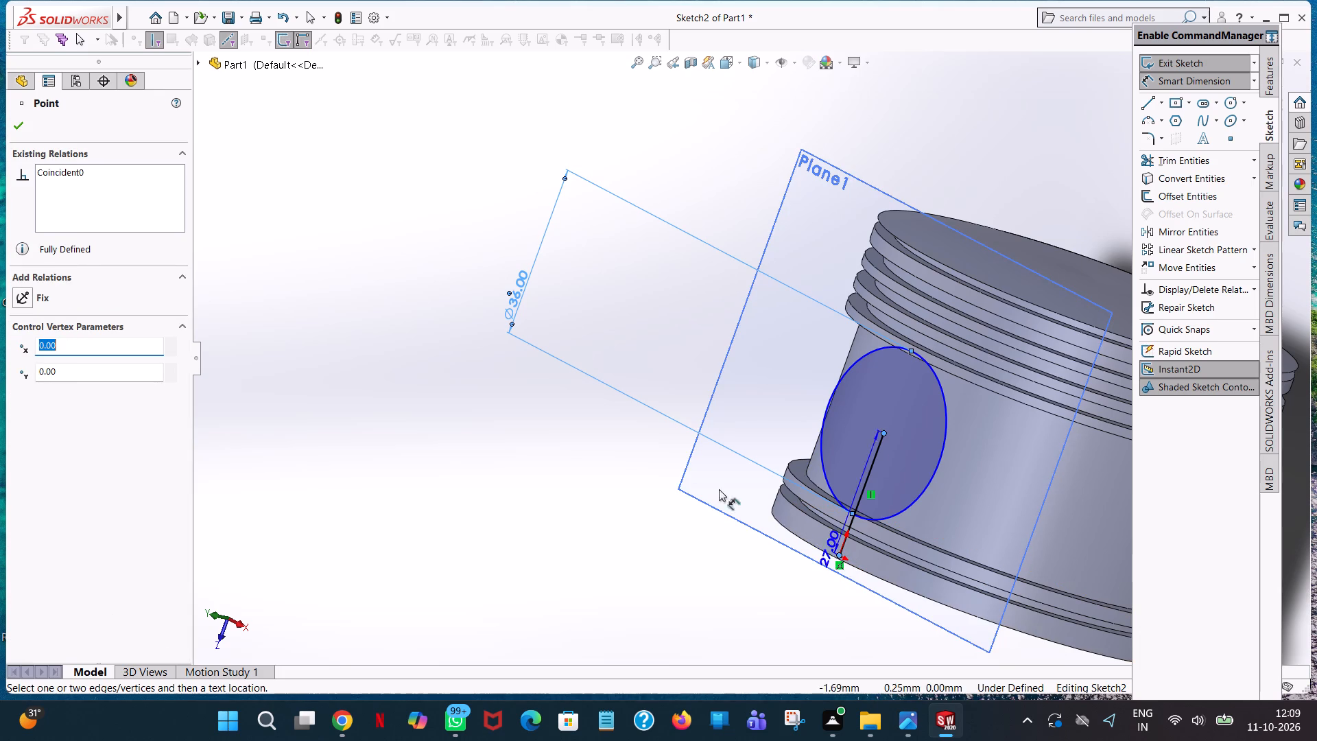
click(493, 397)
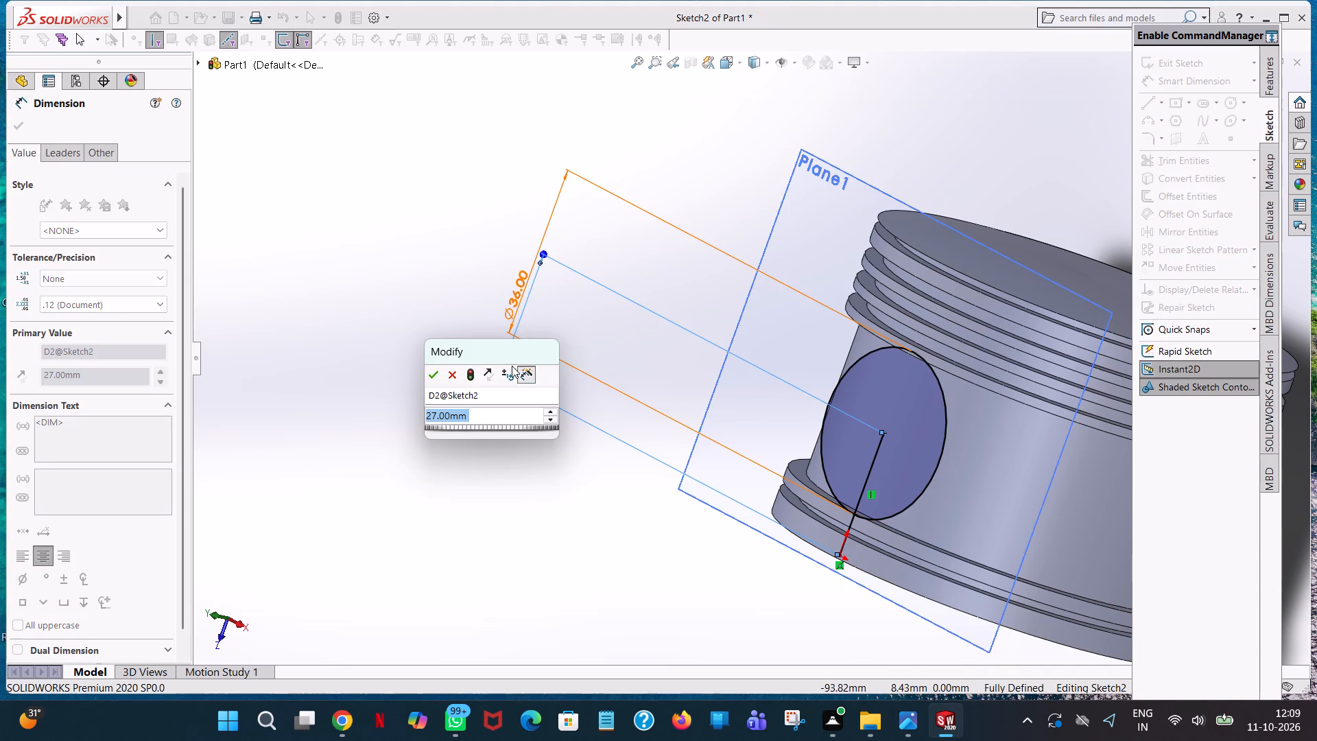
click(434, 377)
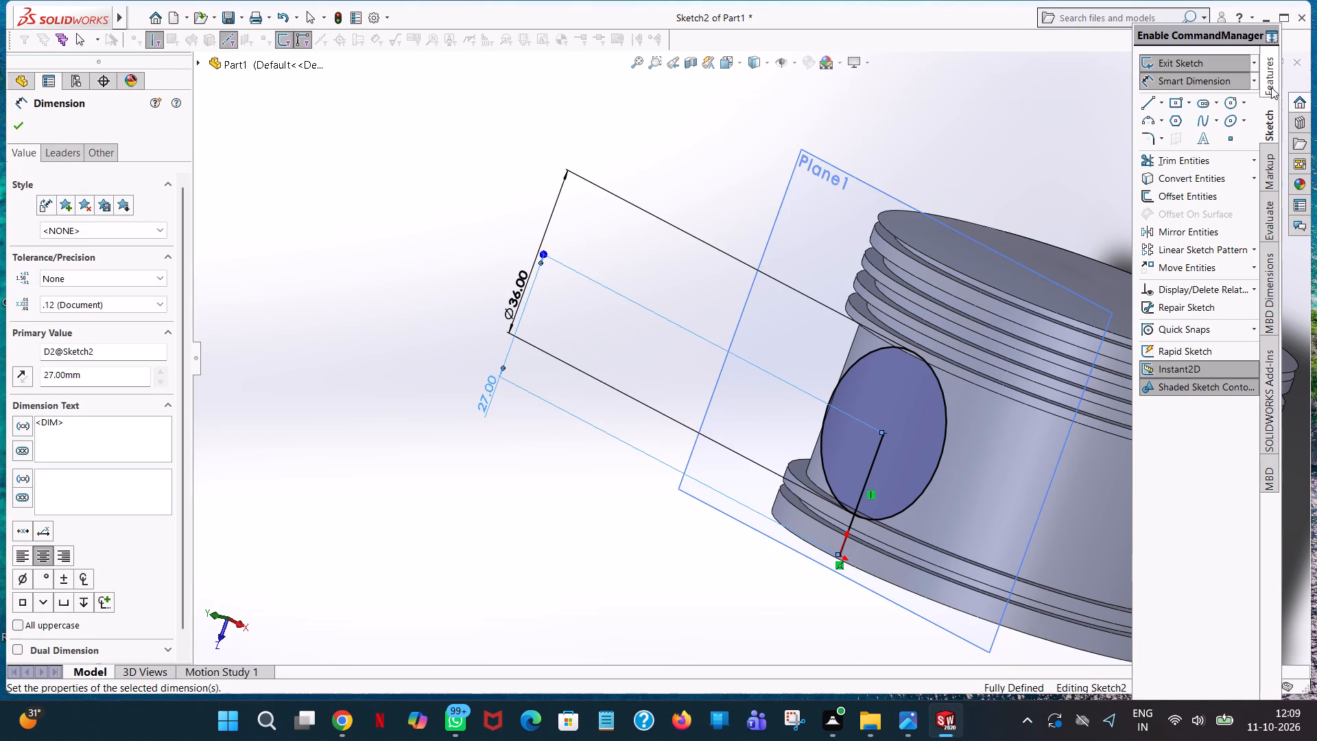
Trim away both portions of the vertical line between the origin and the circle's centre.
click(1183, 161)
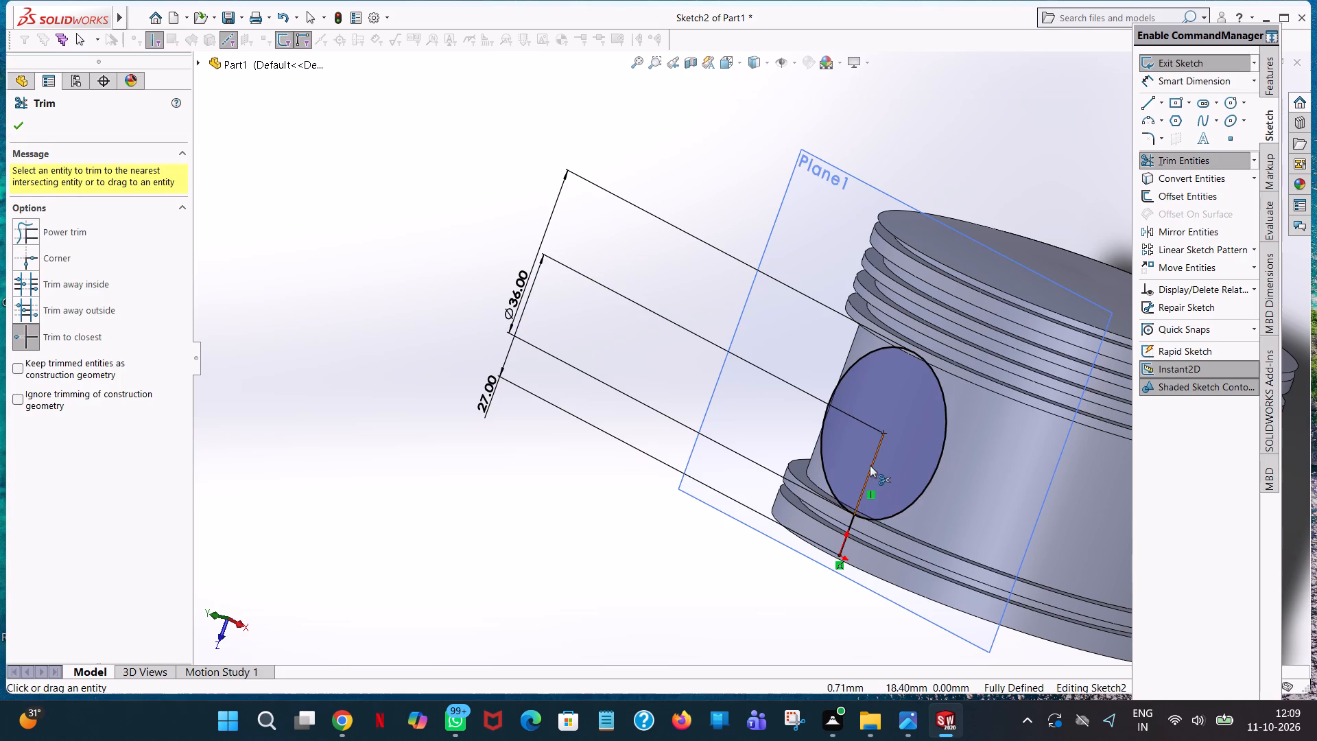
click(870, 465)
click(845, 541)
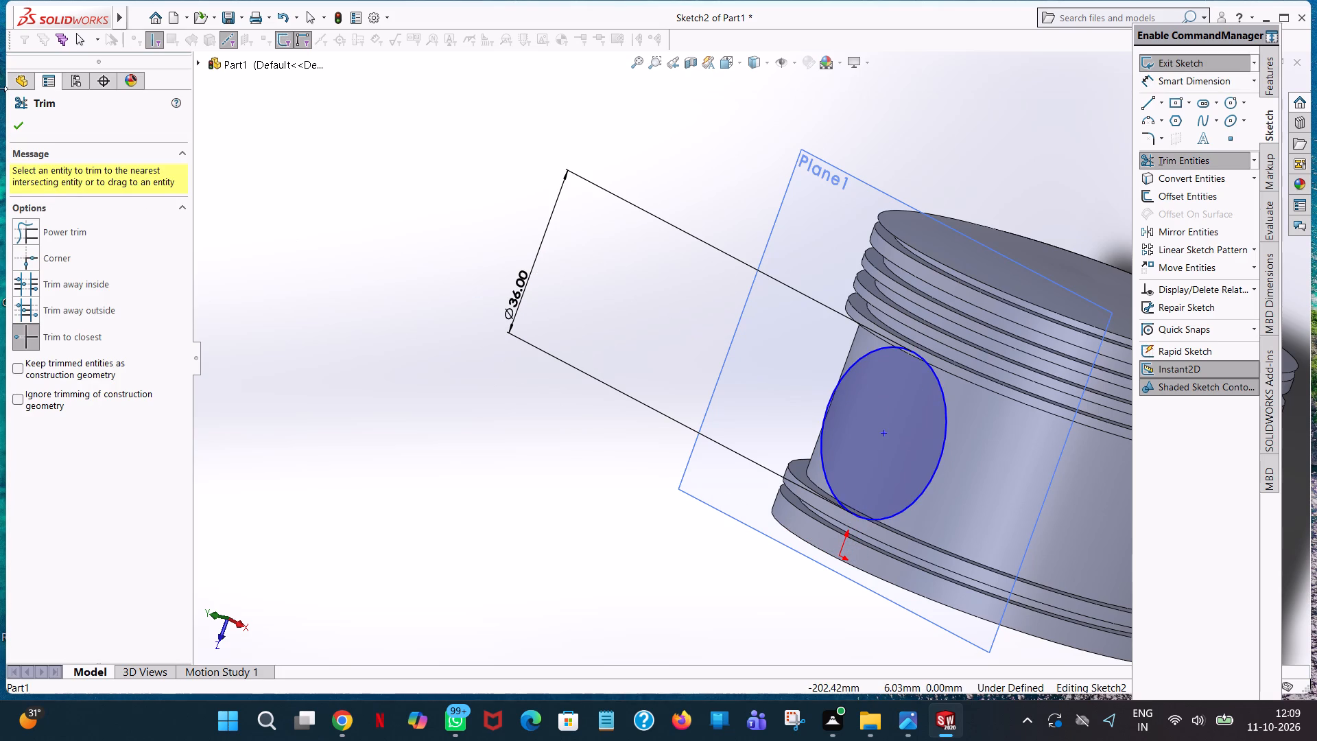
click(21, 134)
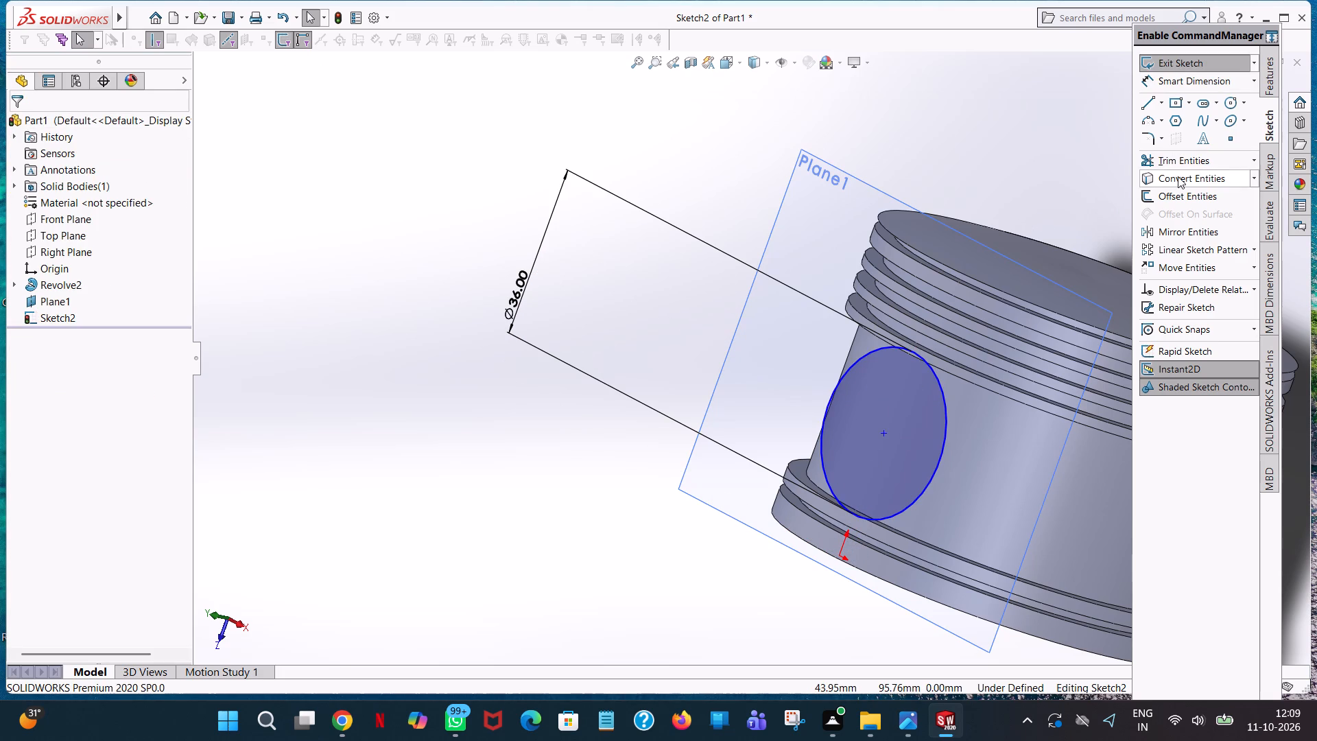
Dimension the circle's centre 22 mm from the upper edge of the piston's lowest band.
click(1188, 82)
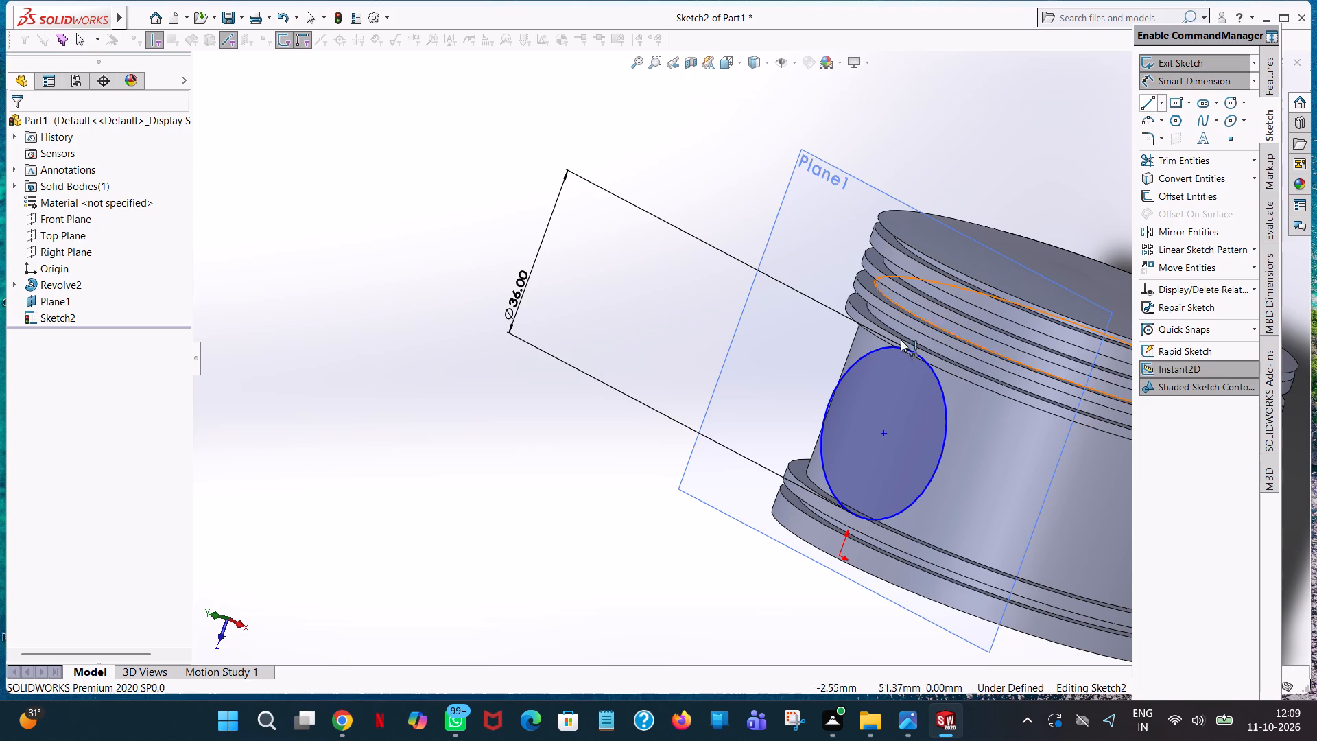
click(884, 432)
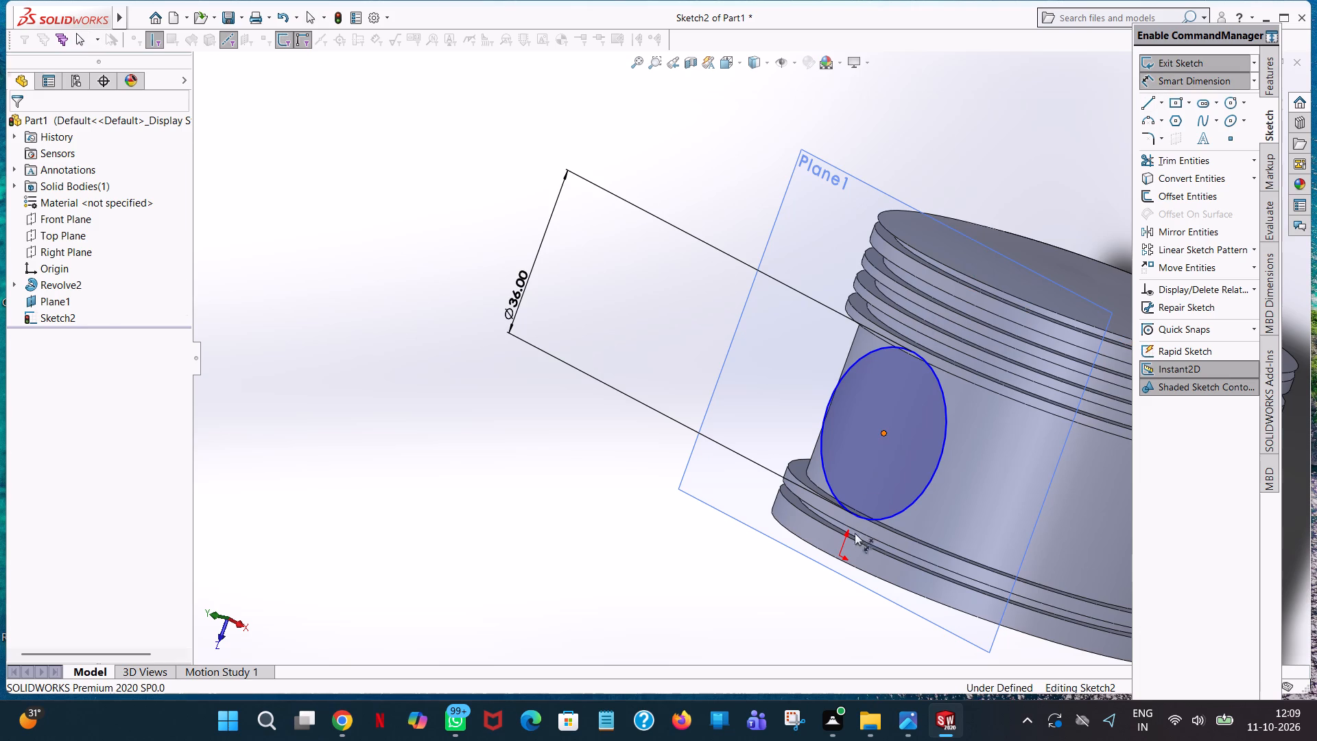
scroll(835, 556, down, 7)
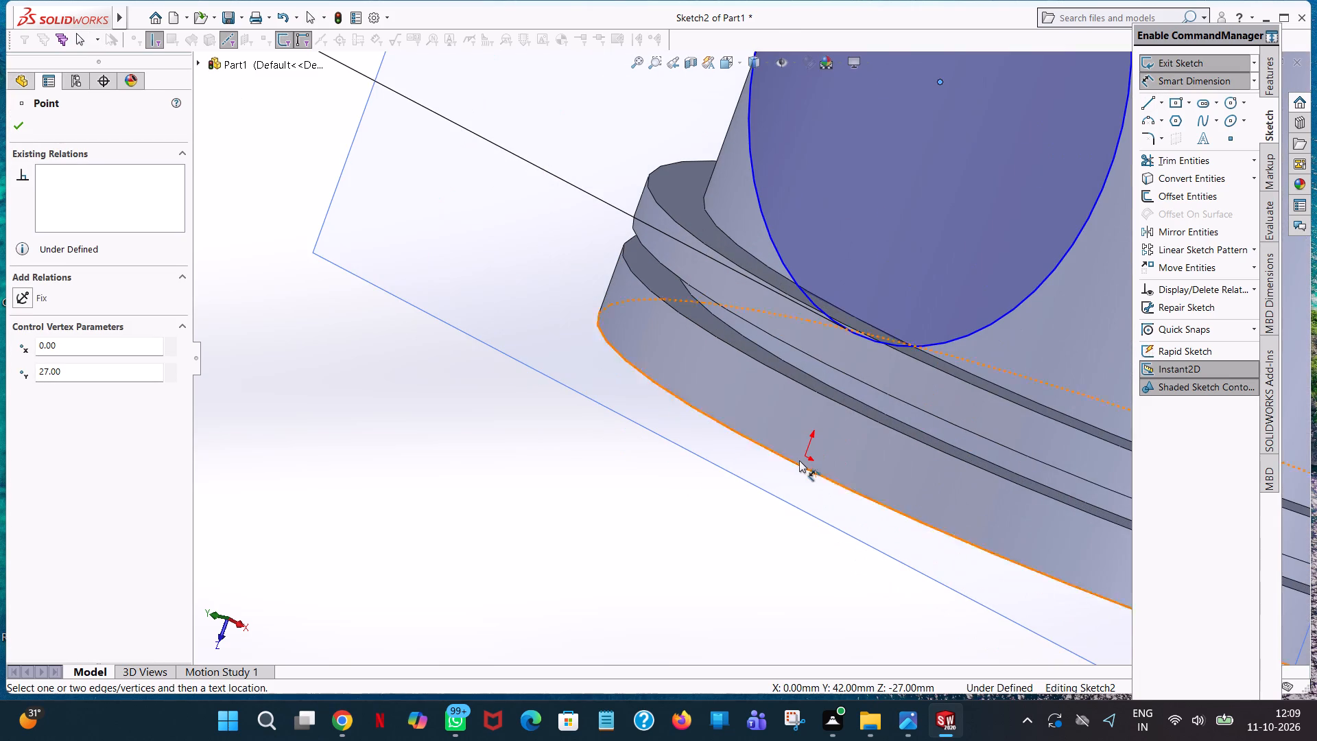
scroll(804, 456, down, 11)
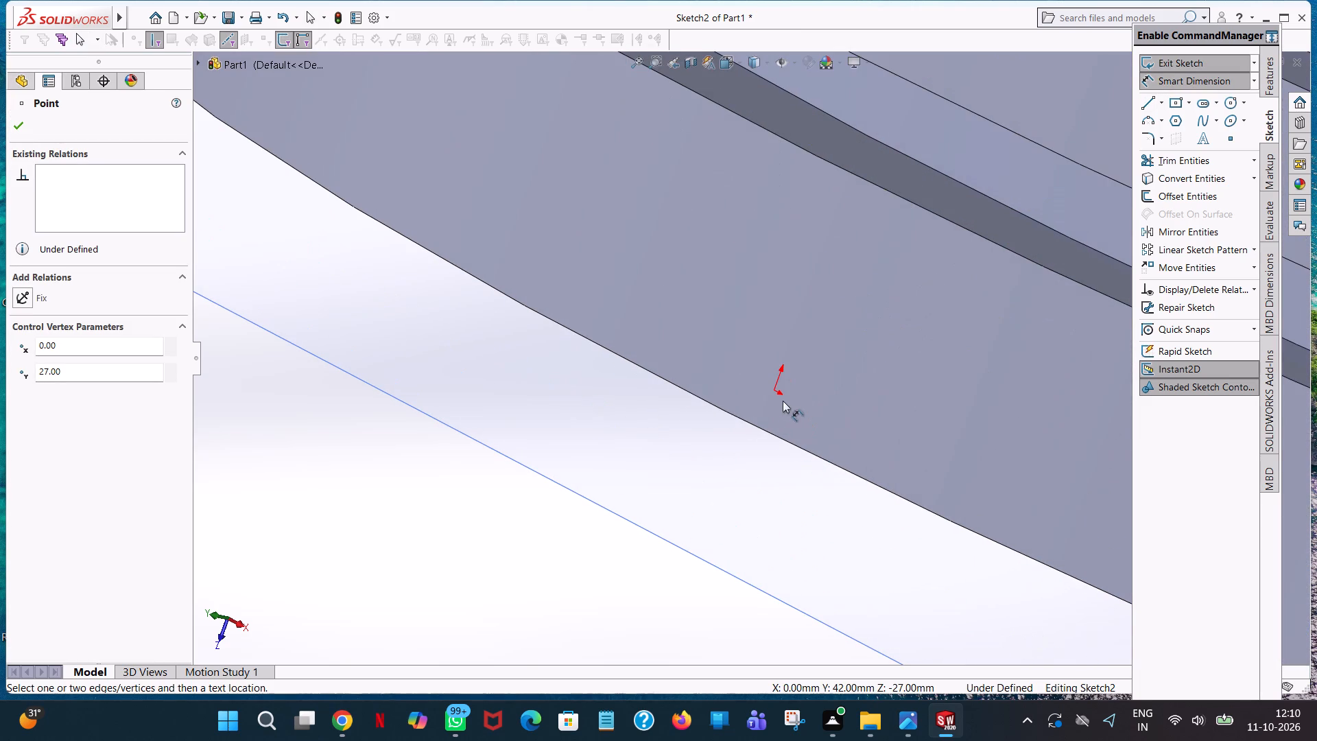
scroll(798, 371, up, 15)
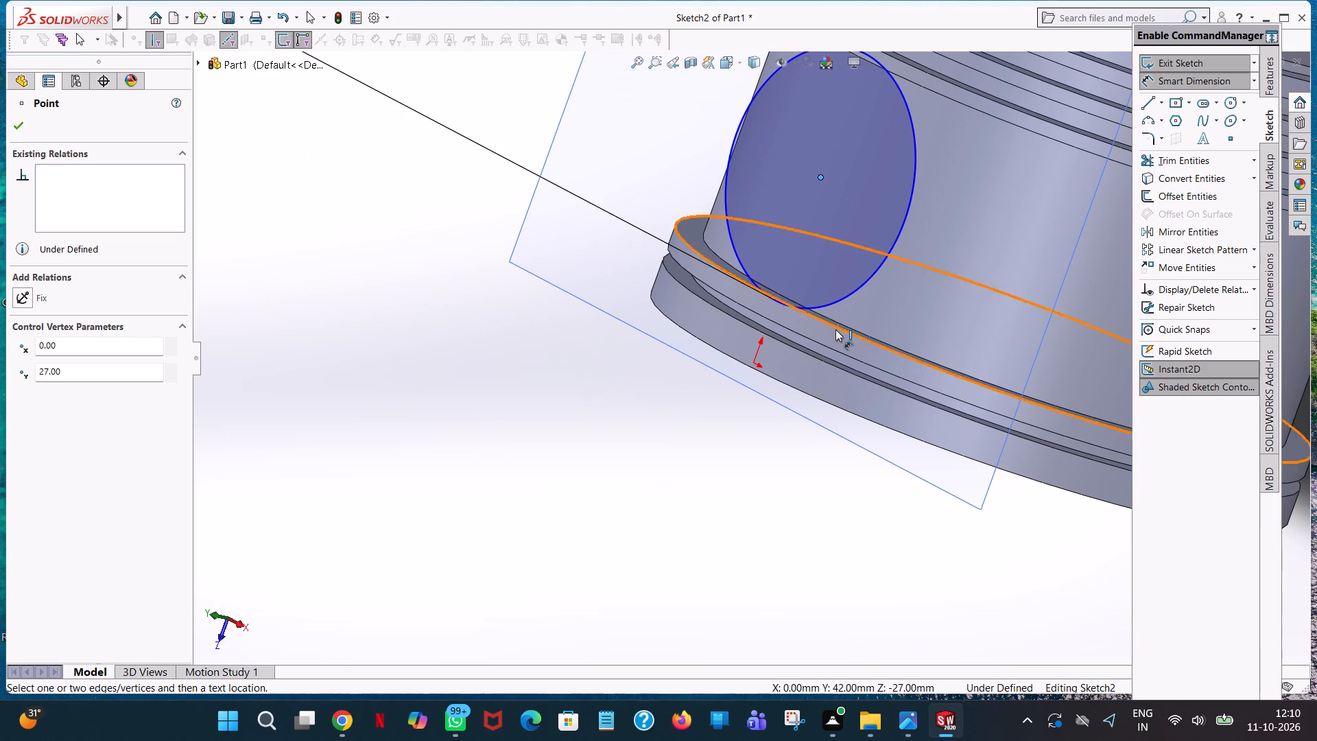
click(820, 362)
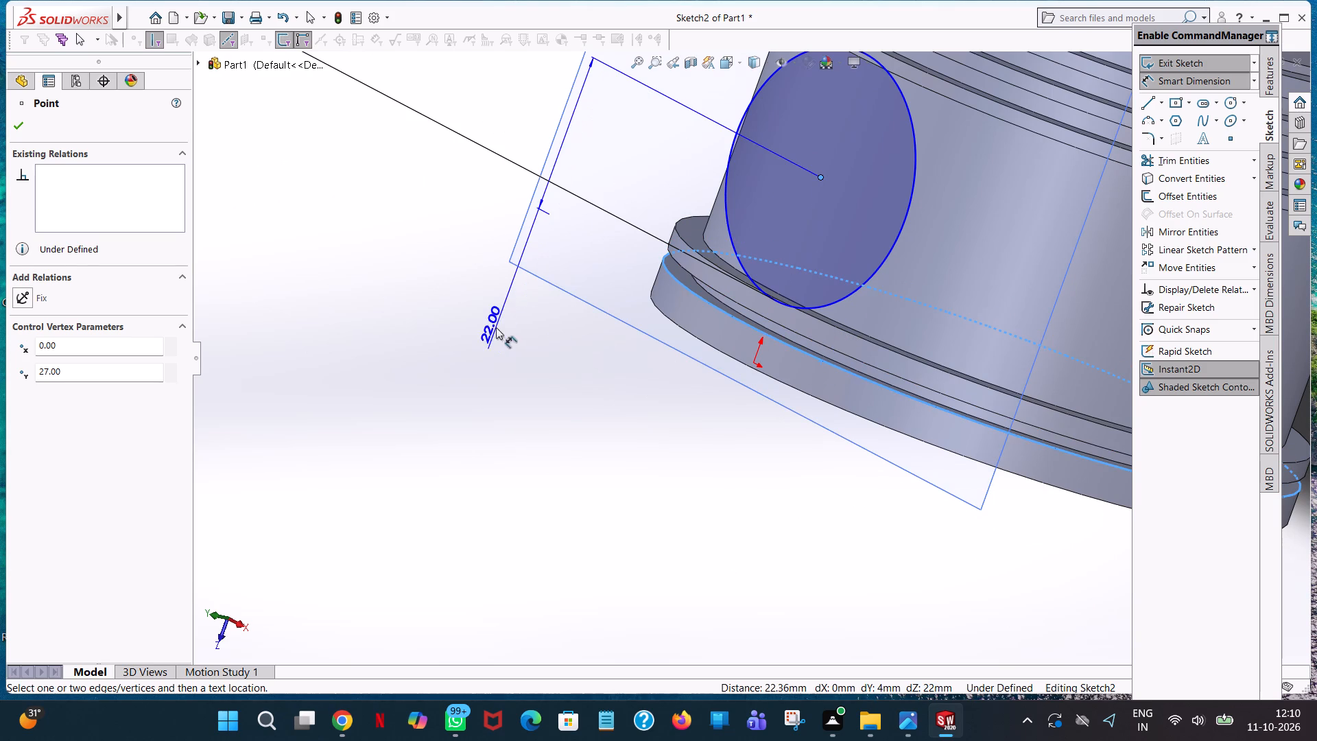
click(496, 327)
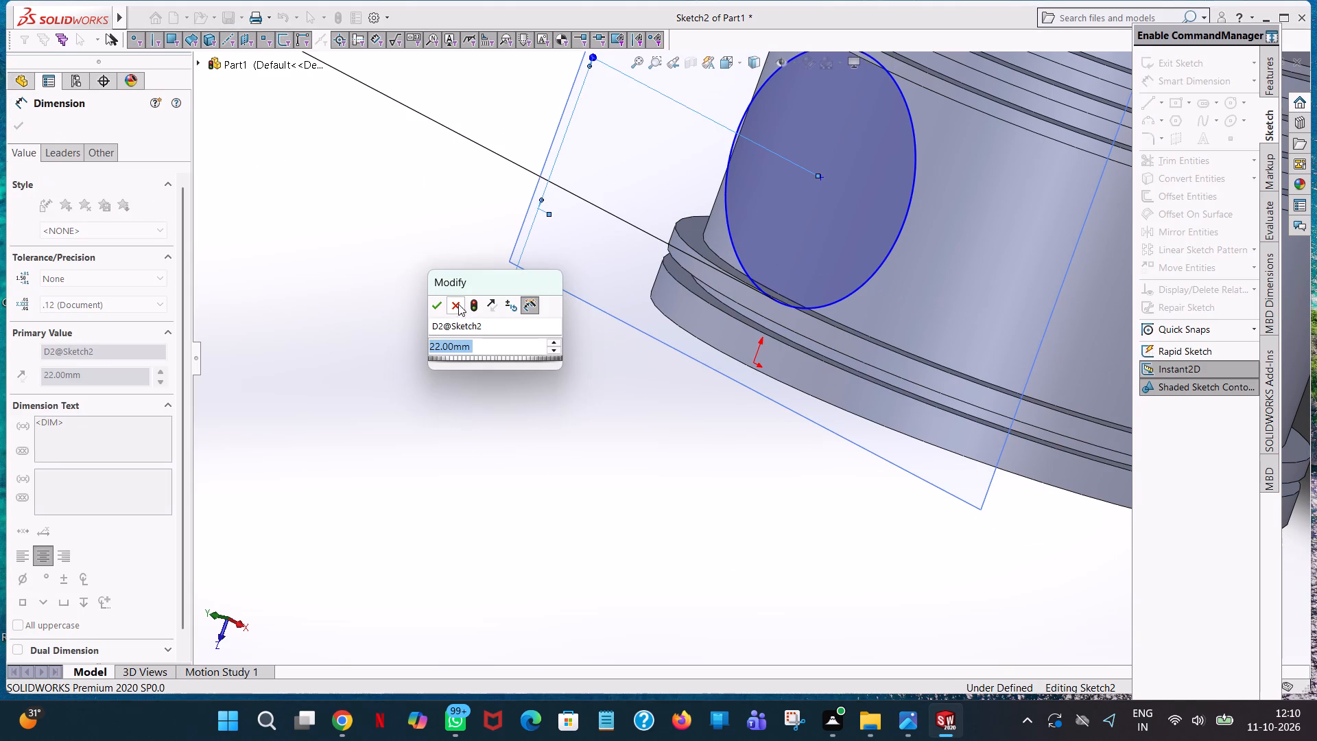
click(440, 307)
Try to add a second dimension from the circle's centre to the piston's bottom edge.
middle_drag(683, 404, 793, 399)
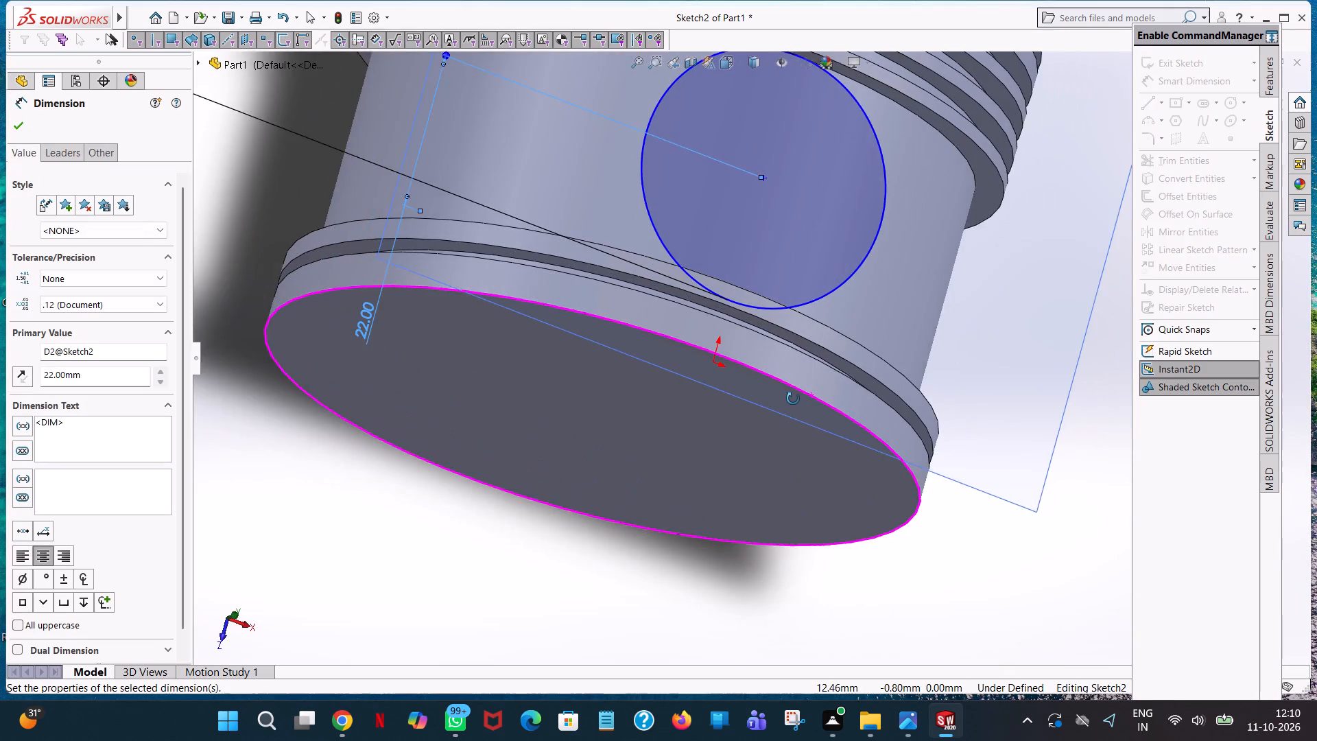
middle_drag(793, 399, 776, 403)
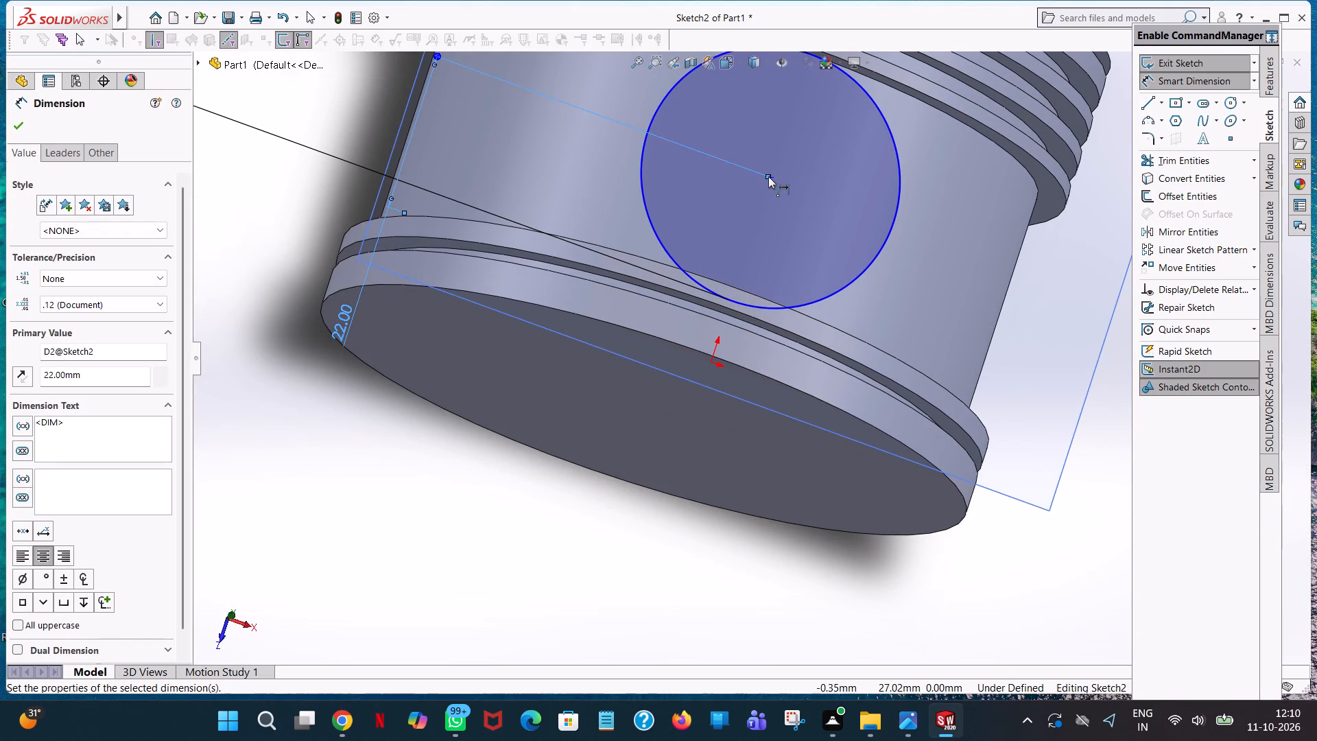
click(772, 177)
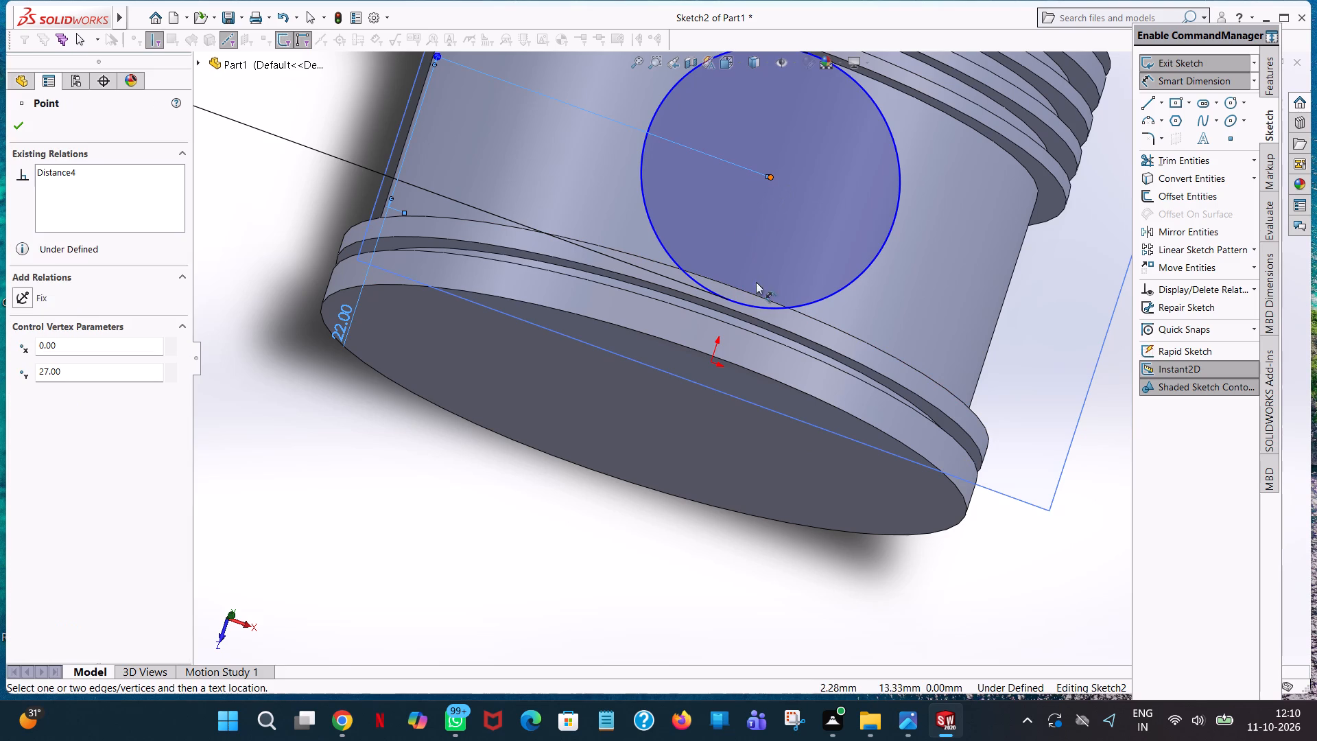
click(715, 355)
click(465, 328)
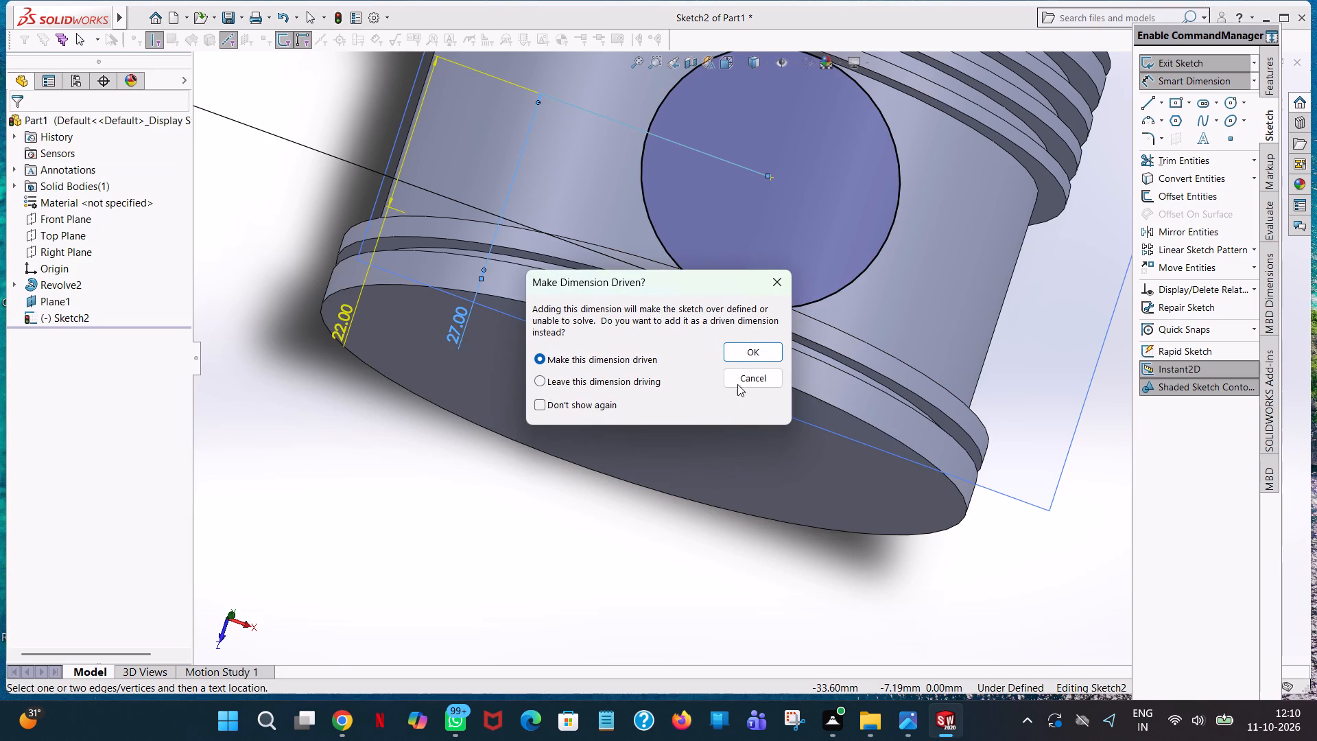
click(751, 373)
Cut the circle into the piston wall with a blind Extruded Cut 17 mm deep from the sketch plane.
scroll(842, 285, up, 4)
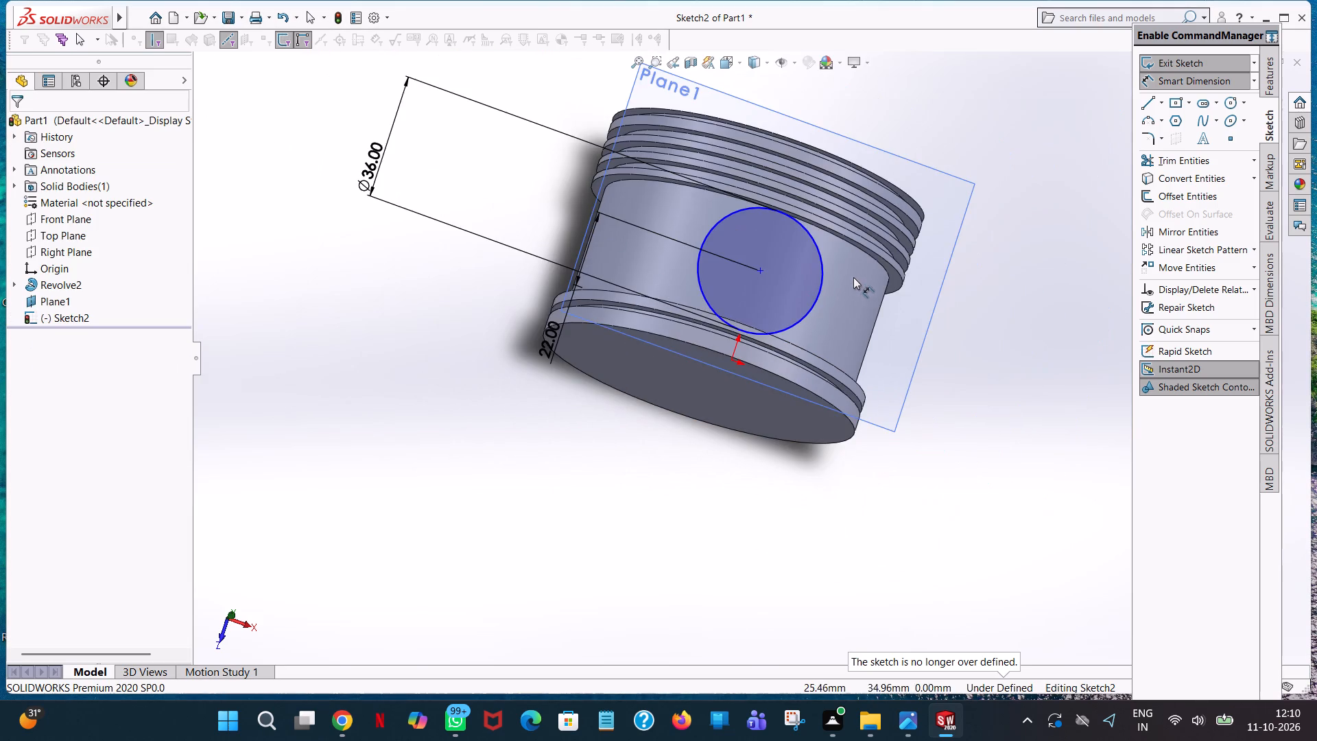
middle_drag(853, 277, 816, 373)
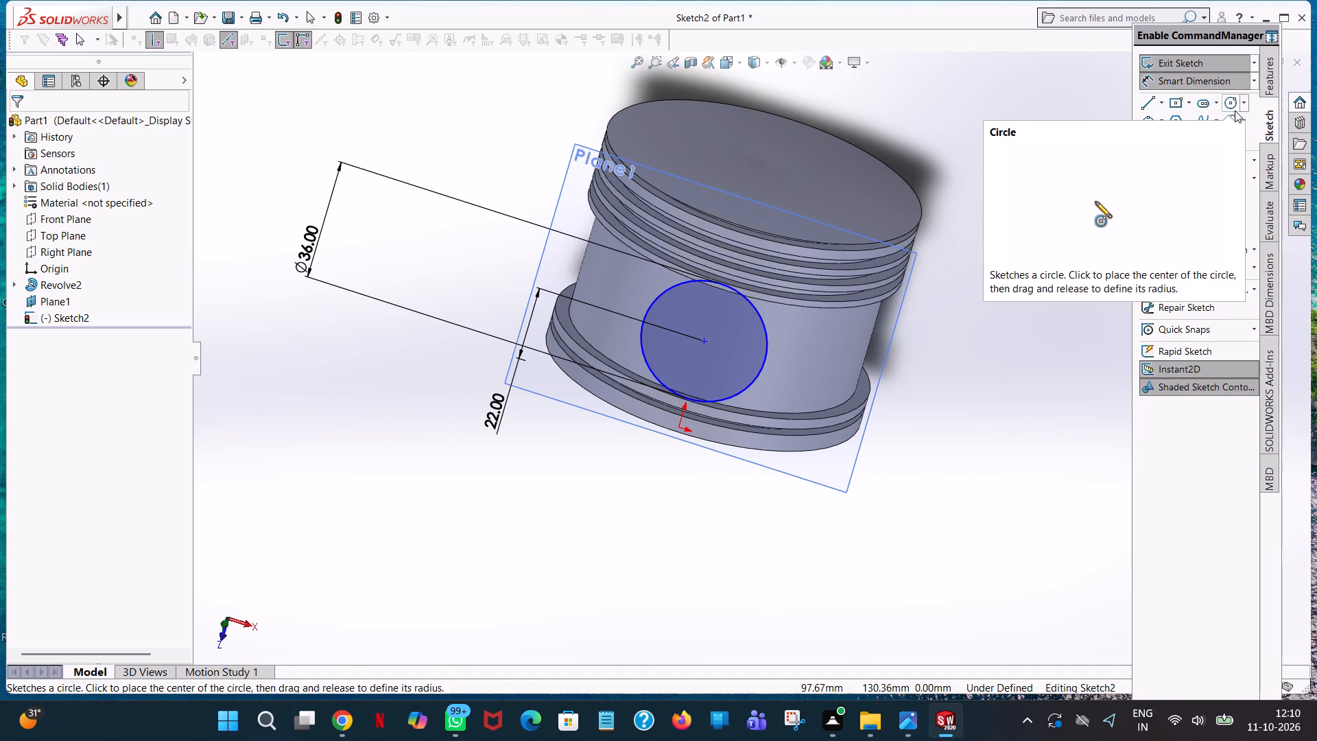
click(1263, 84)
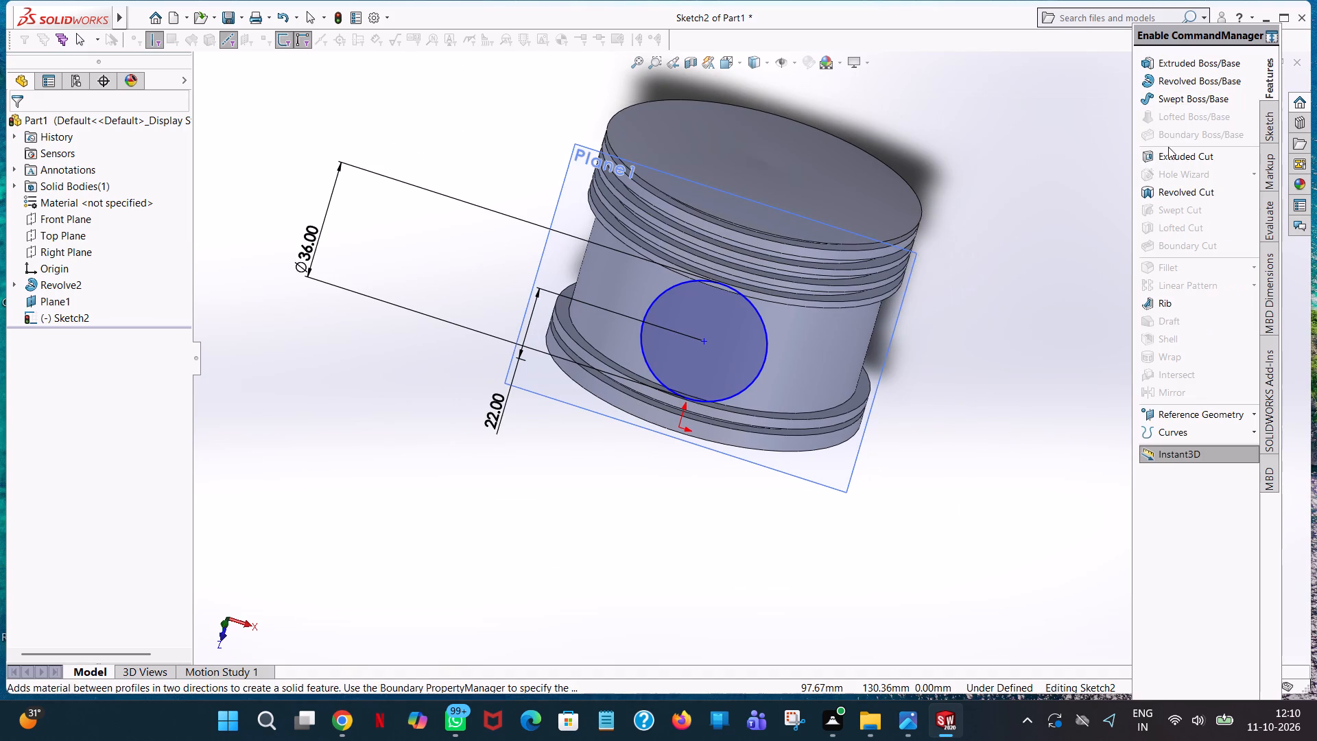
click(1168, 155)
middle_drag(1055, 166, 935, 133)
scroll(1055, 166, up, 1)
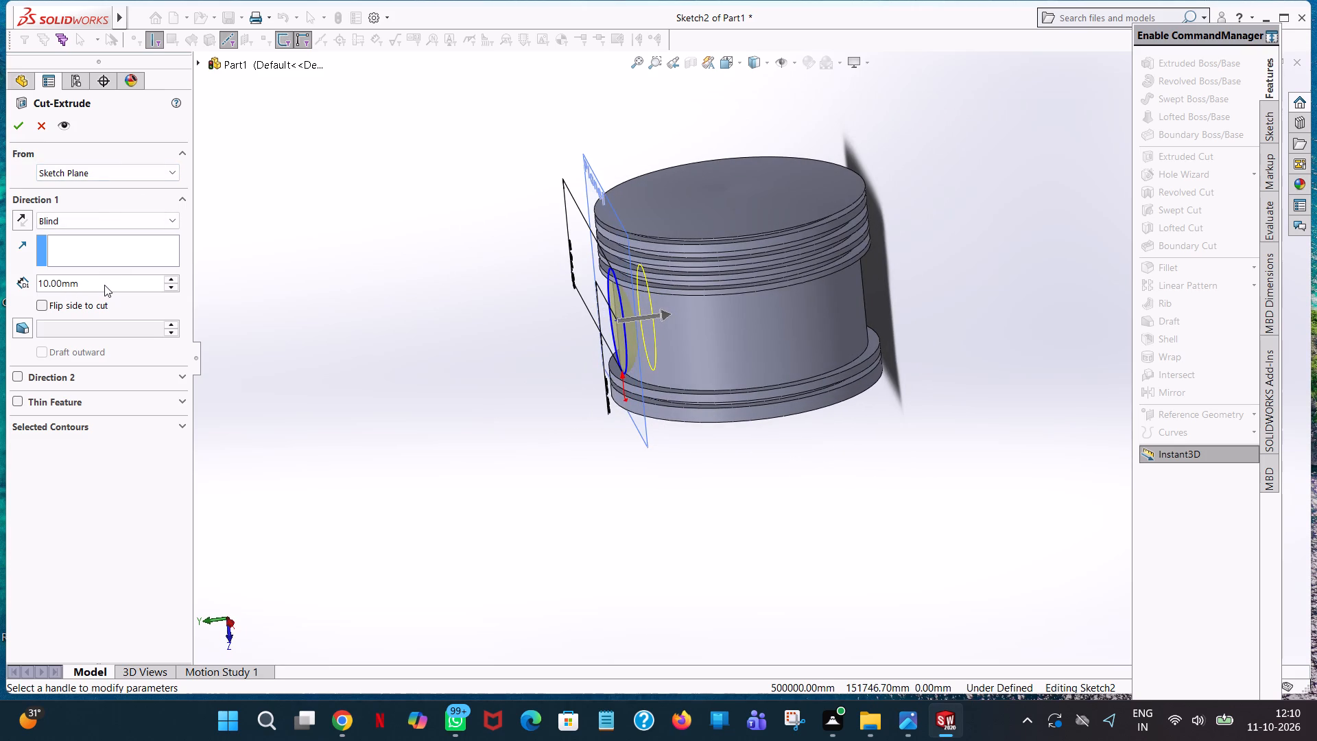
double_click(104, 285)
text(17)
key(Return)
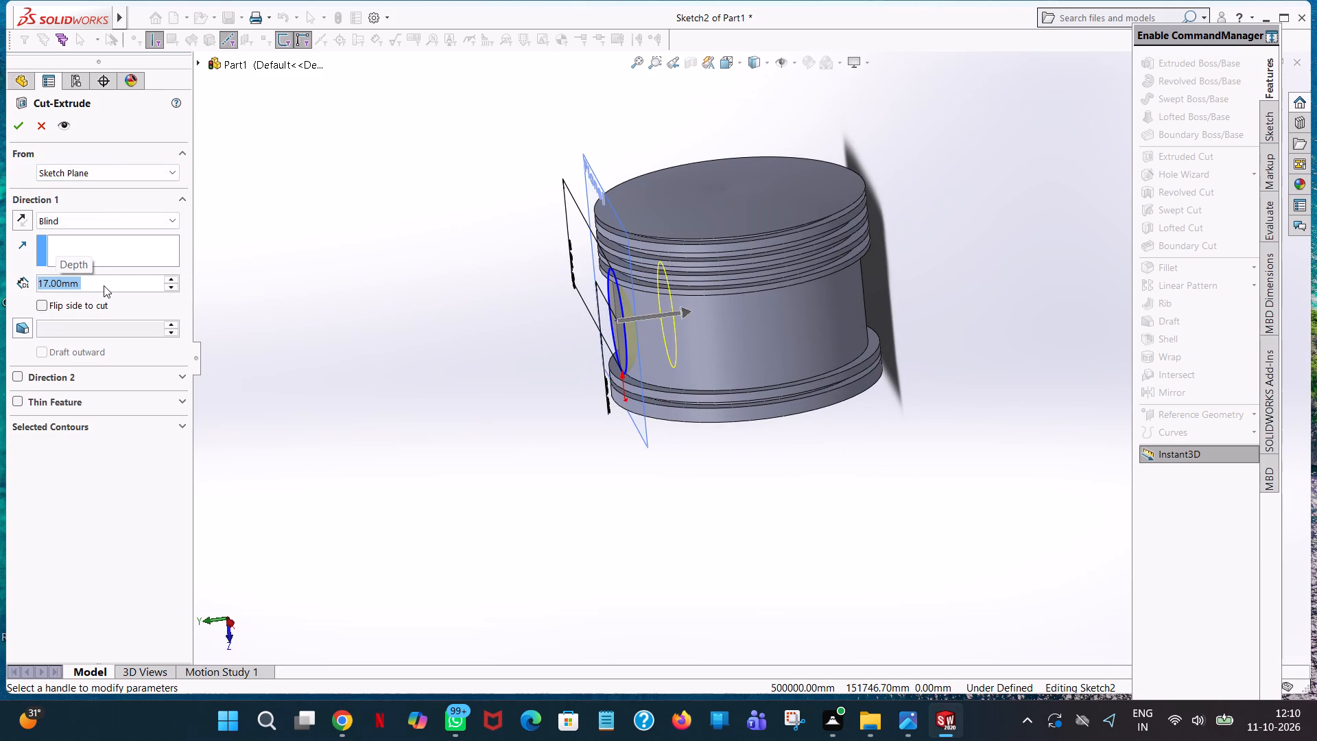
click(24, 125)
click(412, 288)
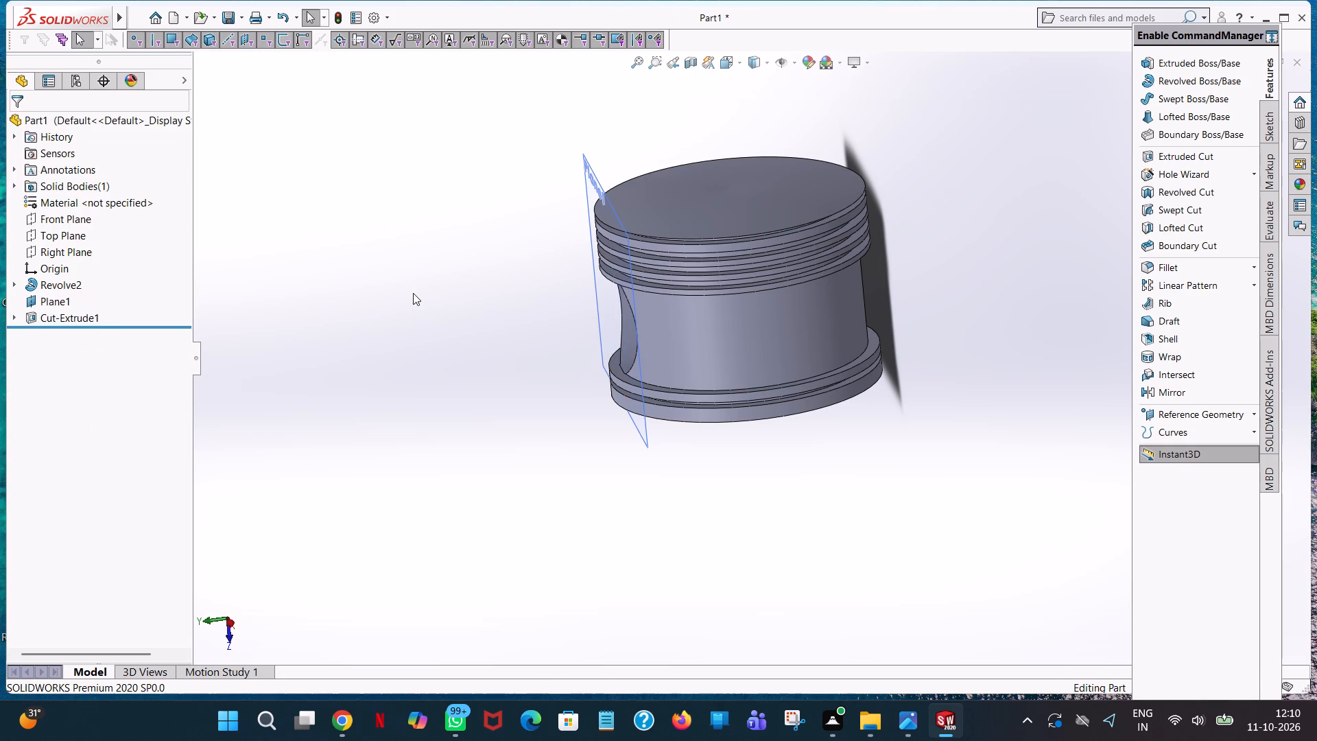
middle_drag(447, 310, 493, 233)
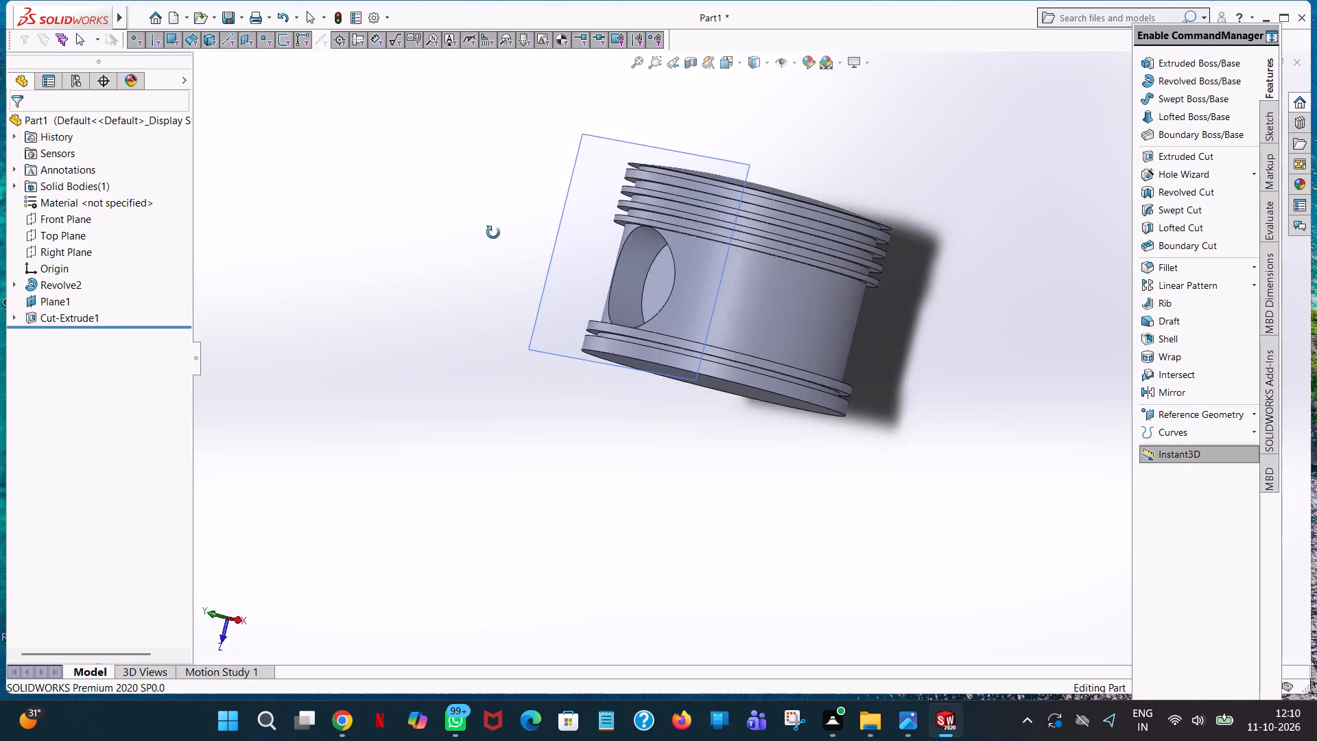
Mirror the circular recess cut about the Top Plane onto the opposite side of the piston.
middle_drag(493, 233, 437, 315)
scroll(438, 329, up, 1)
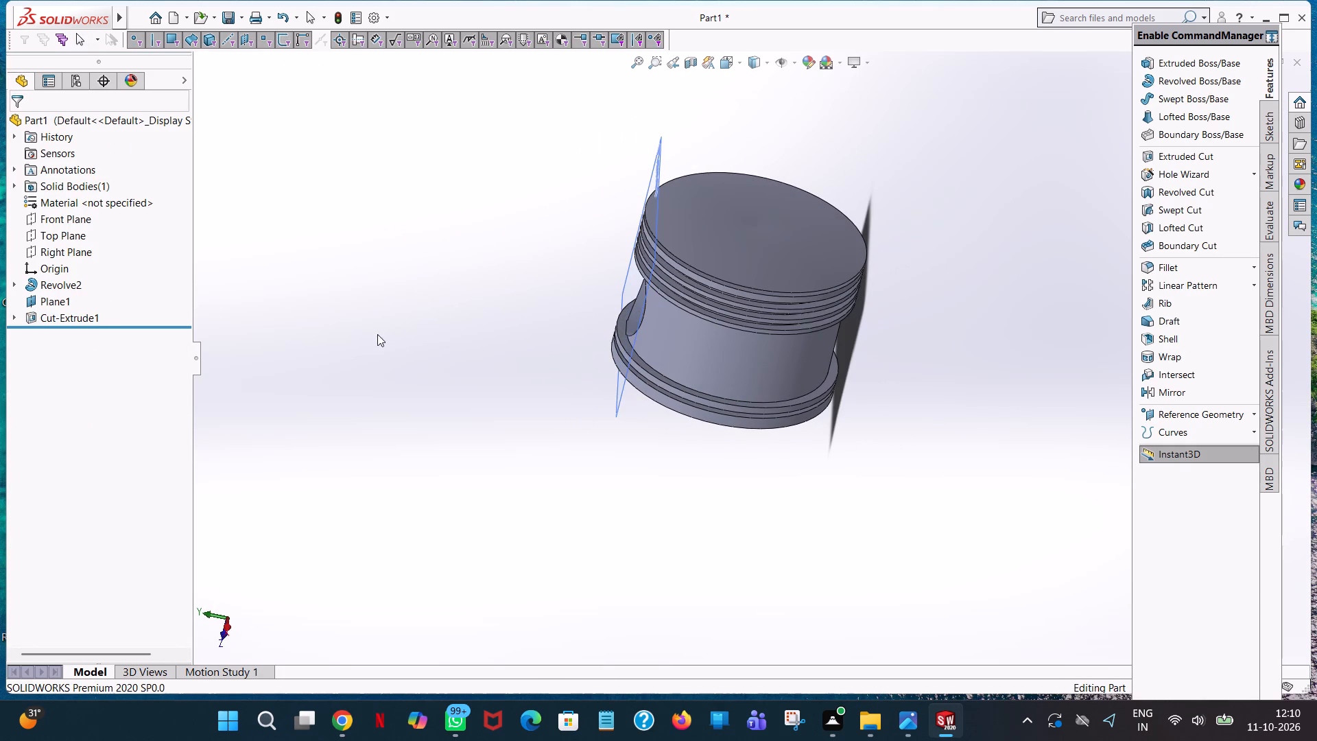
click(58, 242)
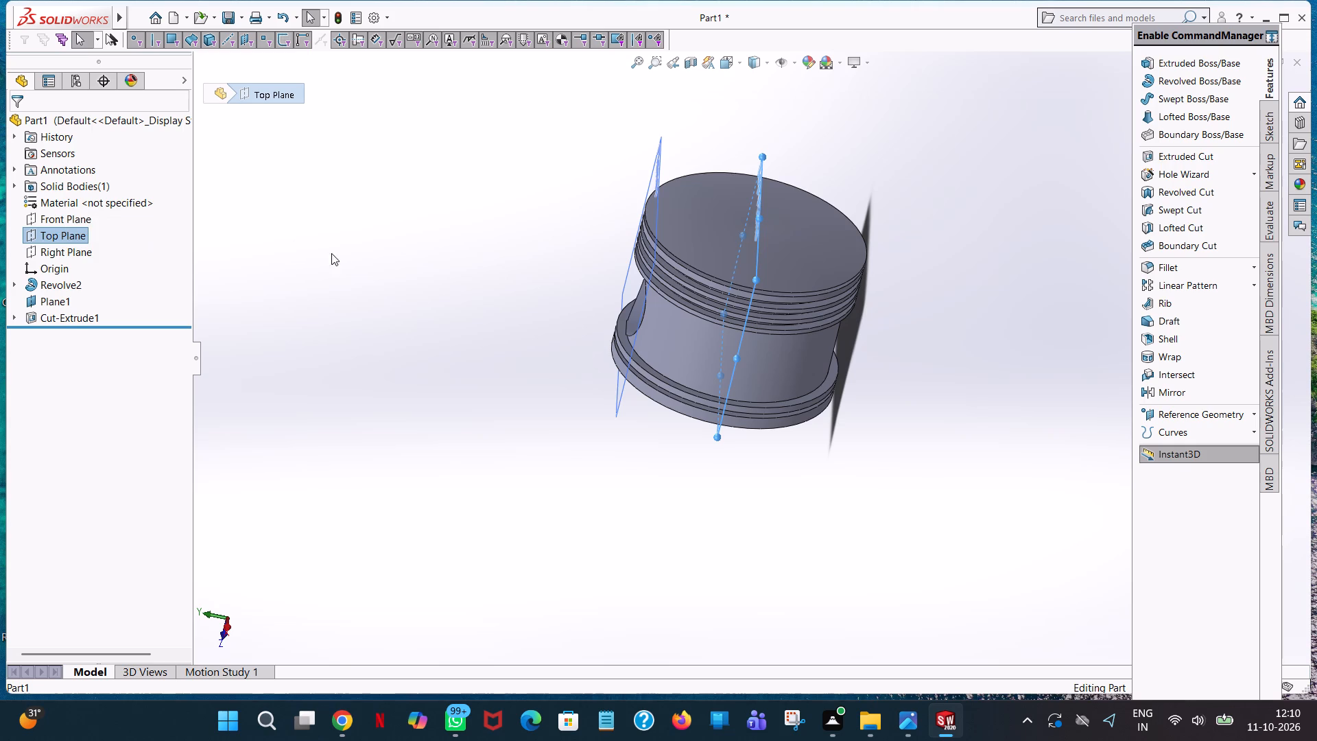
click(1174, 392)
scroll(932, 454, down, 4)
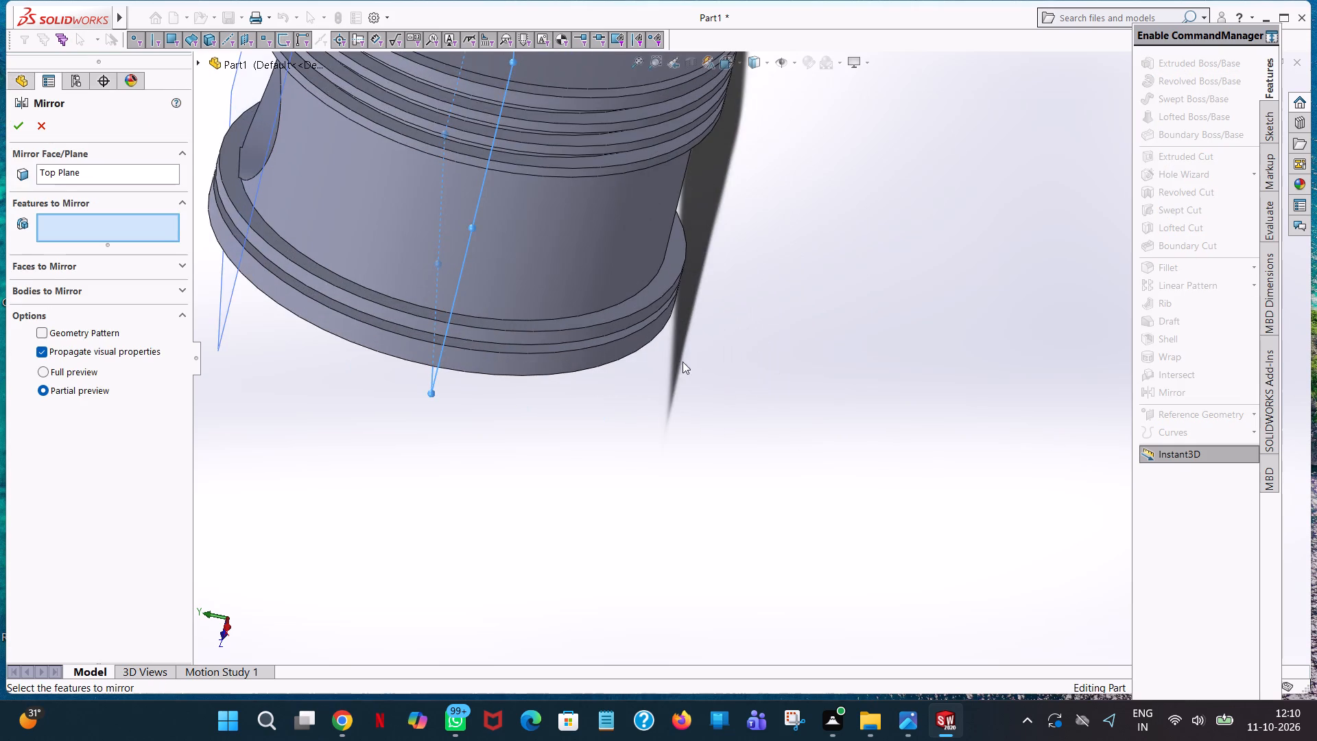
middle_drag(691, 367, 729, 372)
scroll(729, 372, up, 1)
click(363, 109)
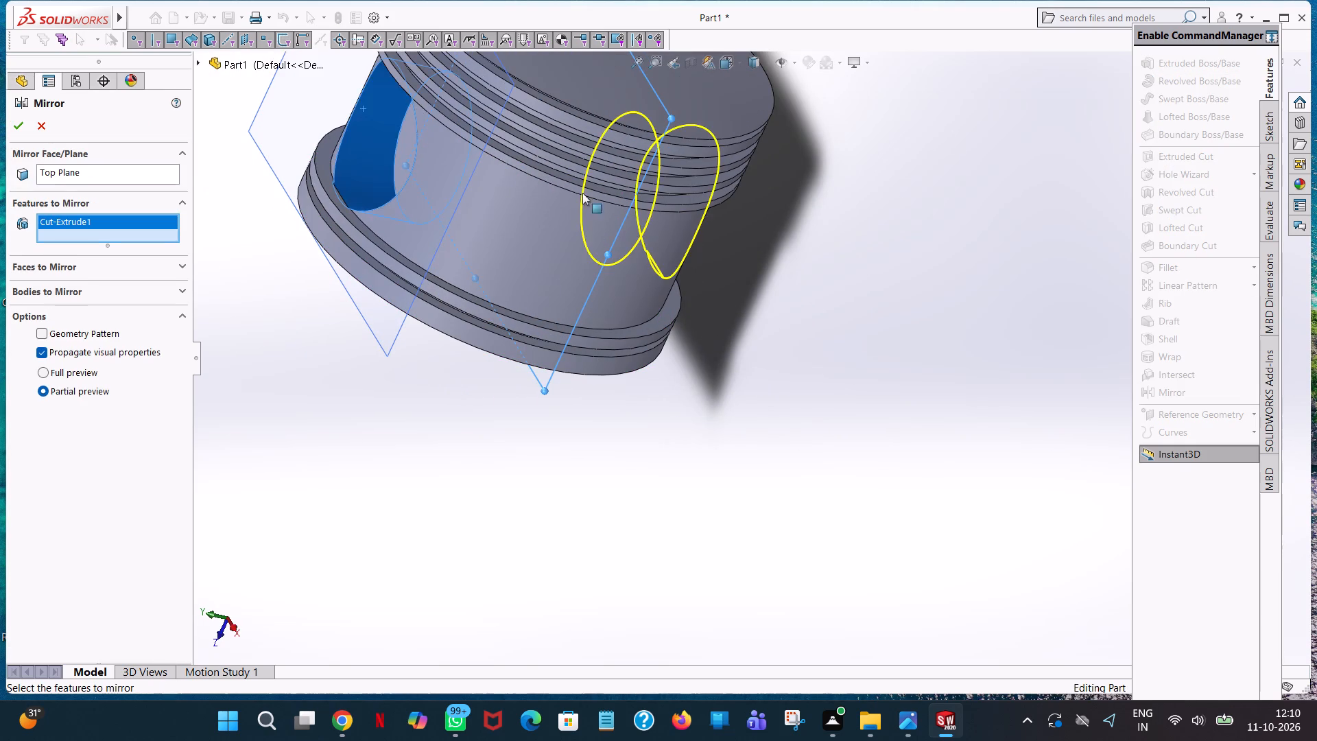
middle_drag(726, 246, 658, 174)
scroll(658, 174, up, 1)
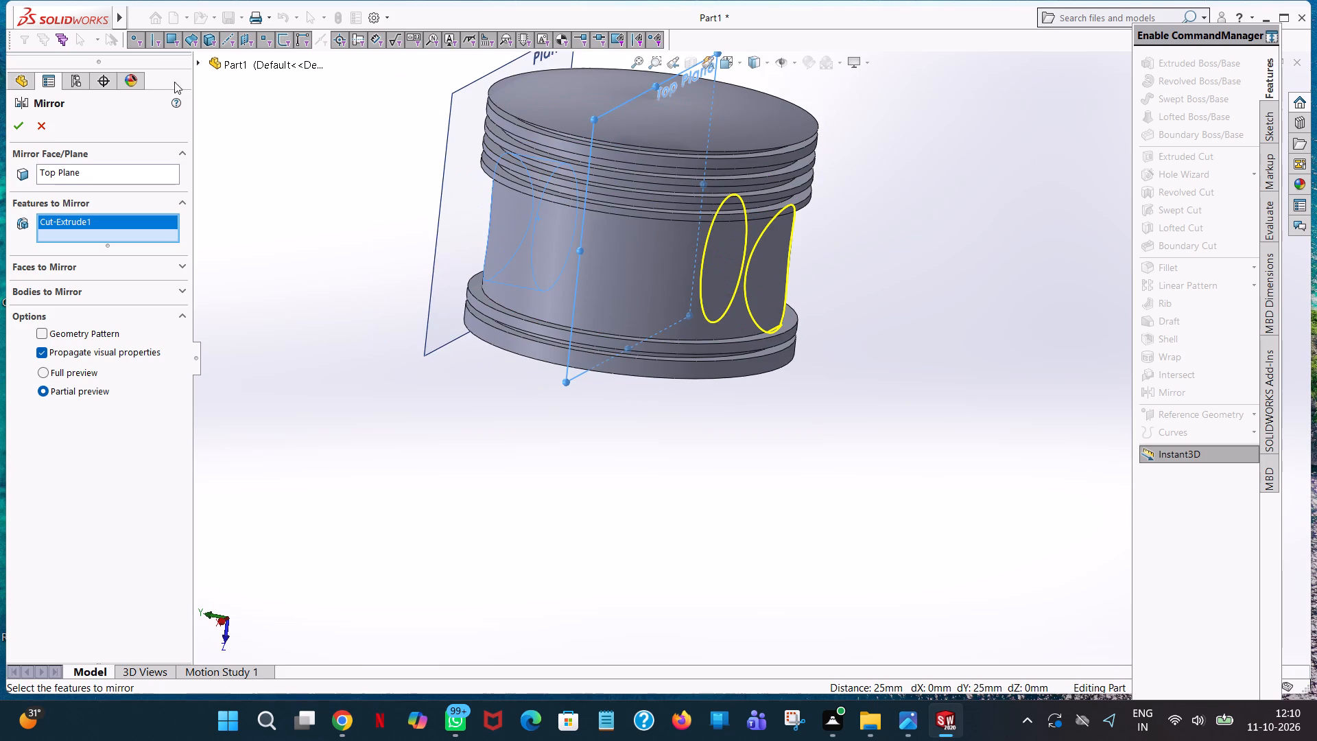
click(19, 131)
click(563, 519)
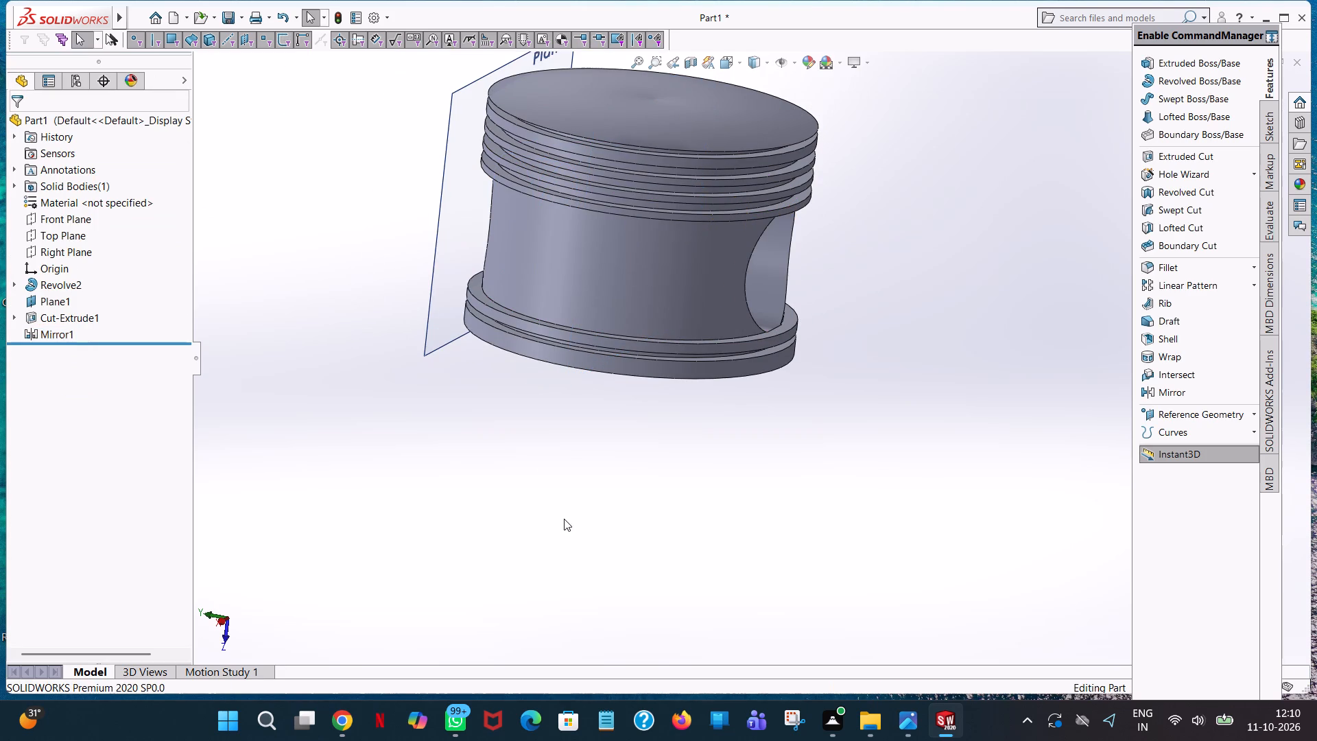
Sketch an 11 mm radius circle on the recess's flat circular face, concentric with the recess.
middle_drag(702, 461, 879, 485)
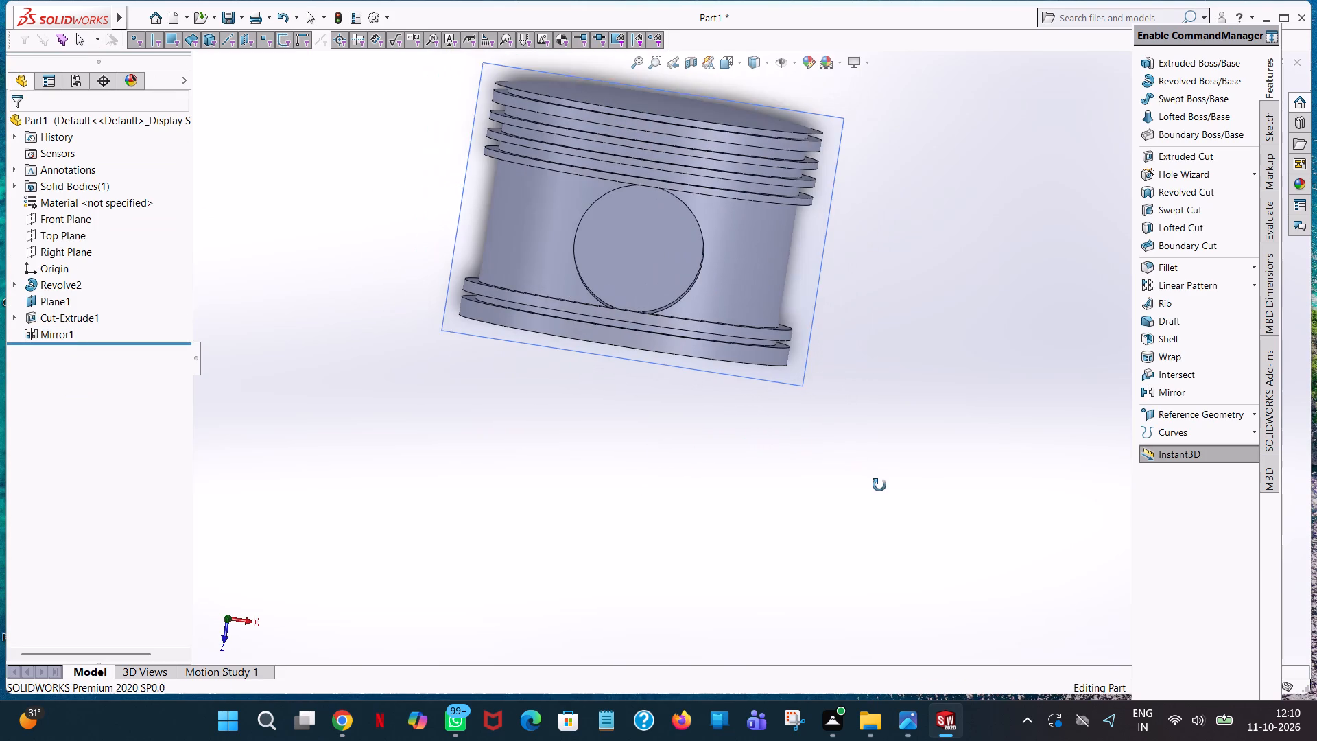
middle_drag(879, 485, 880, 486)
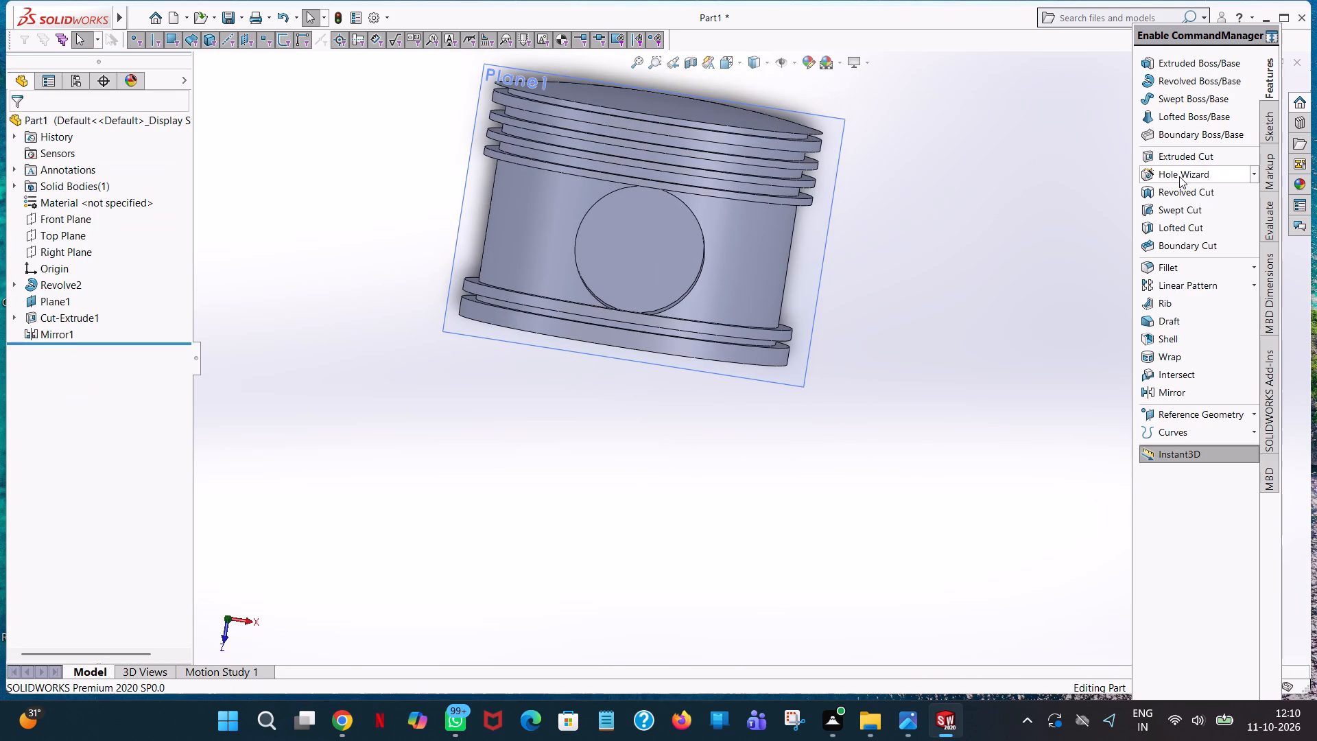
click(1179, 154)
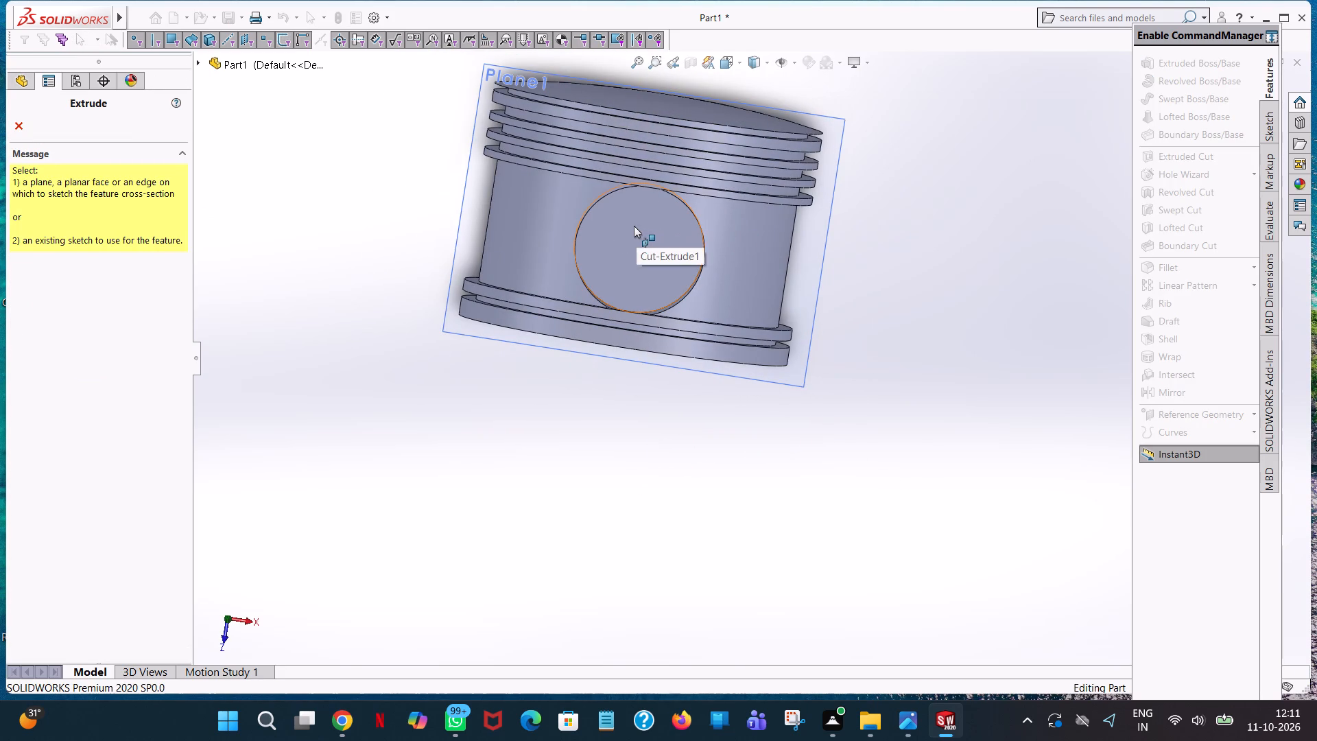
click(662, 238)
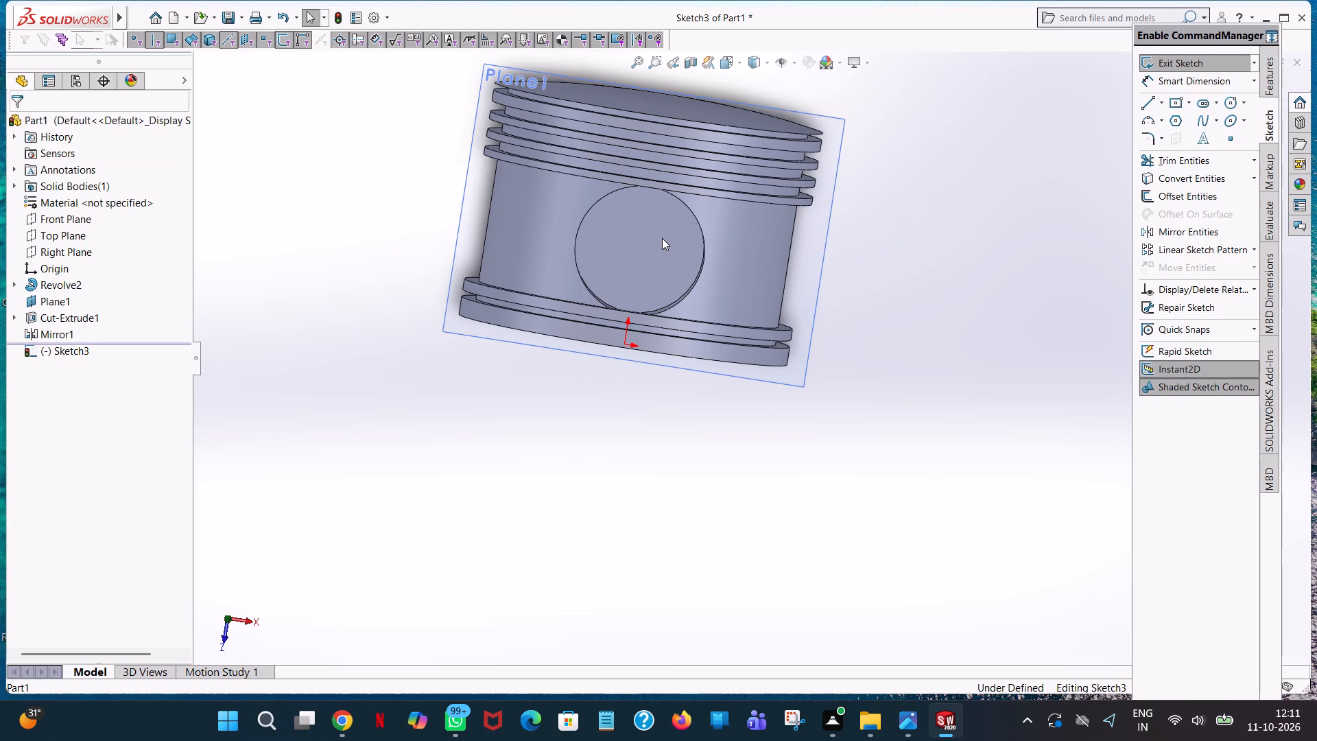
key(space)
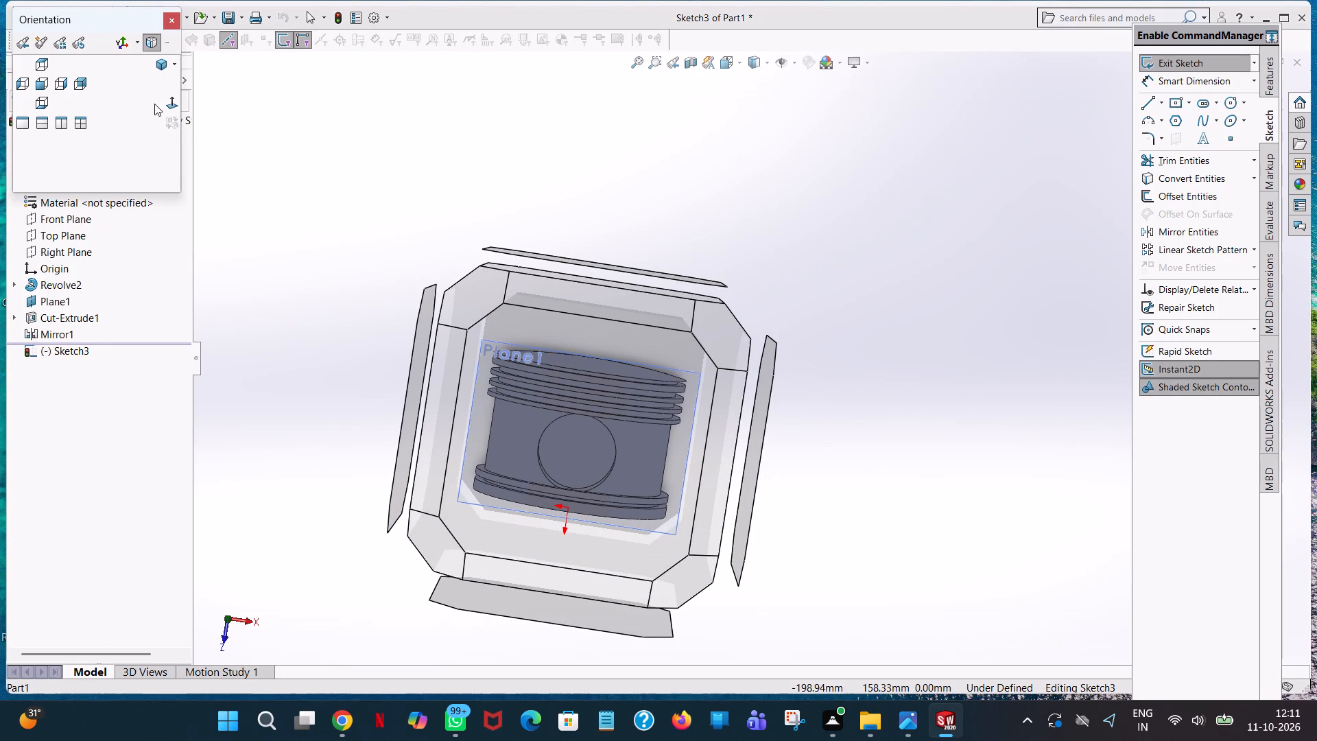
click(171, 99)
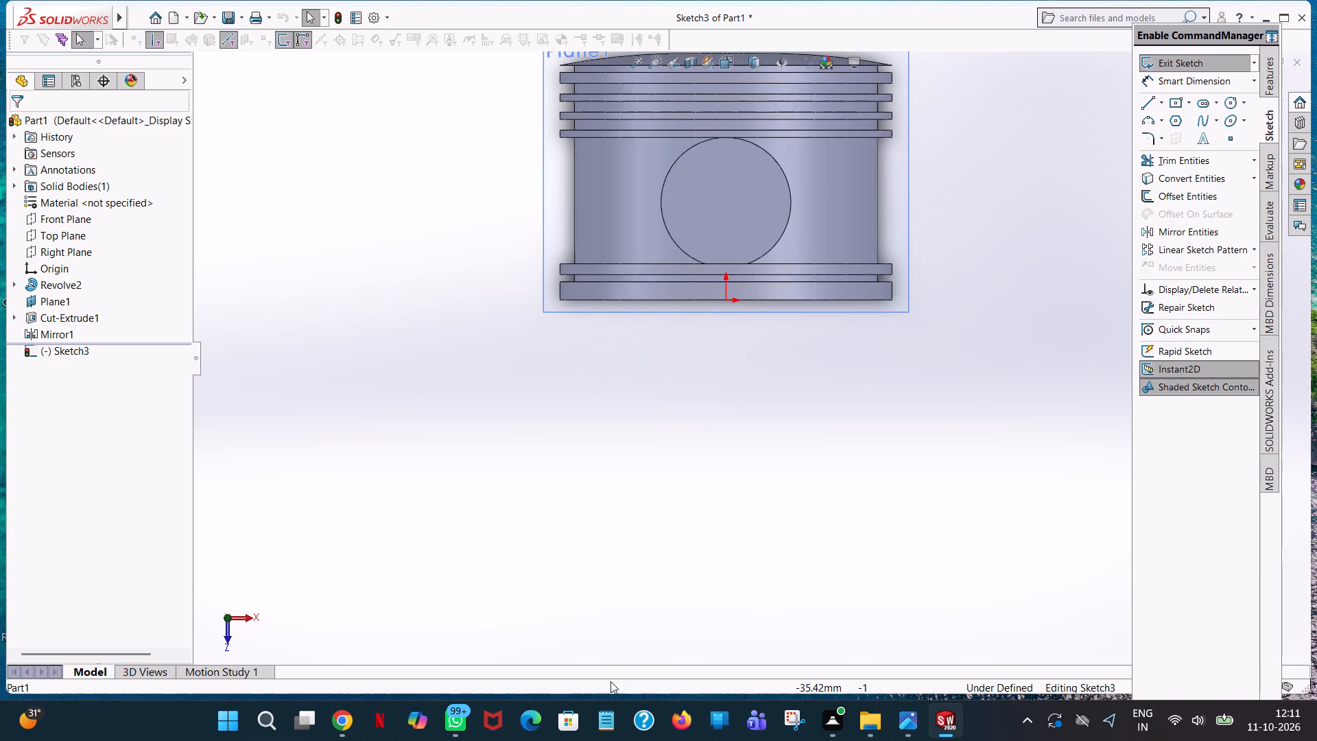
scroll(626, 685, up, 7)
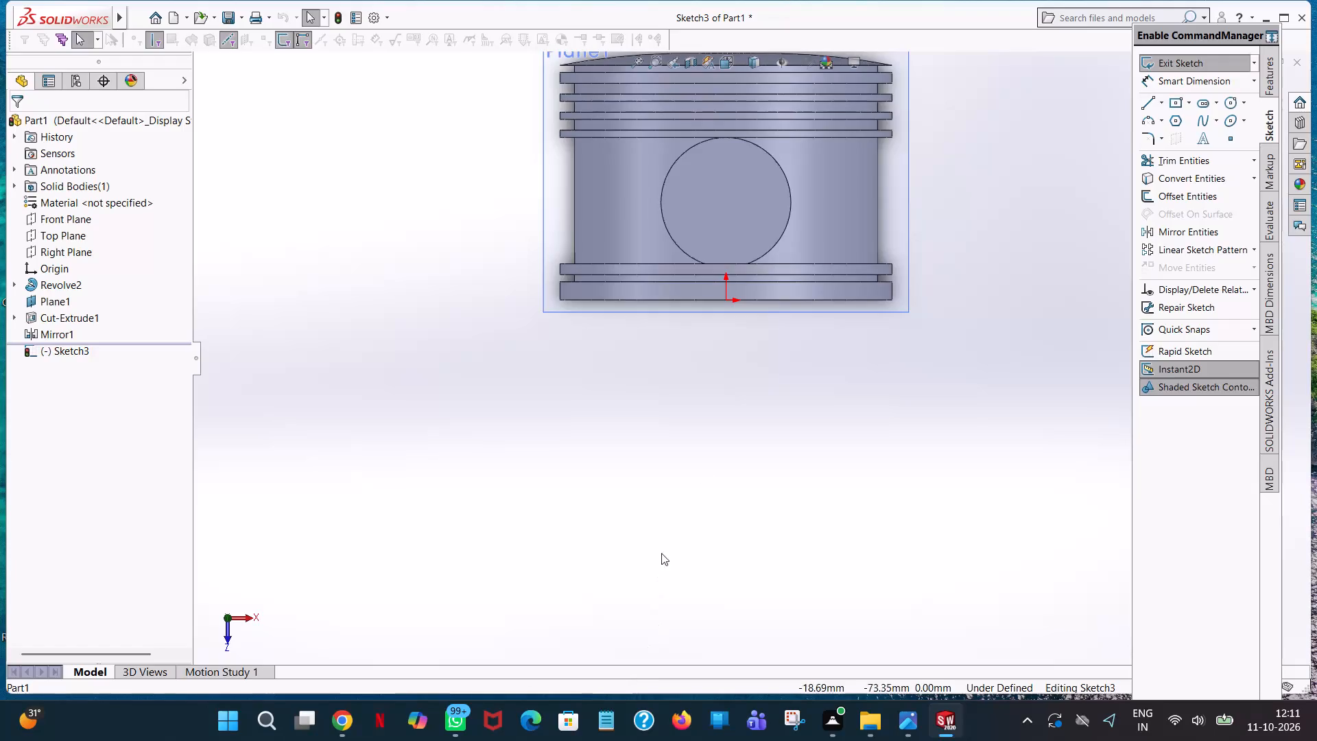
click(1229, 101)
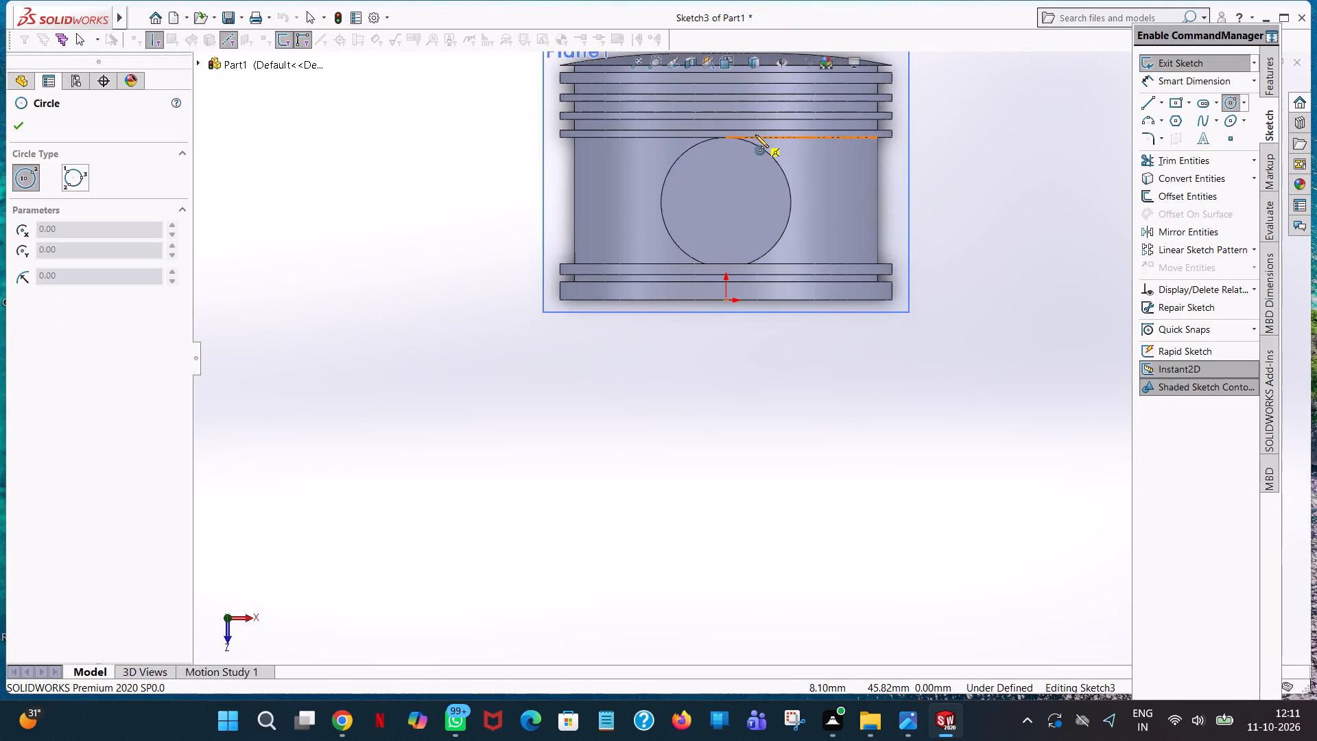
click(725, 202)
scroll(758, 179, down, 4)
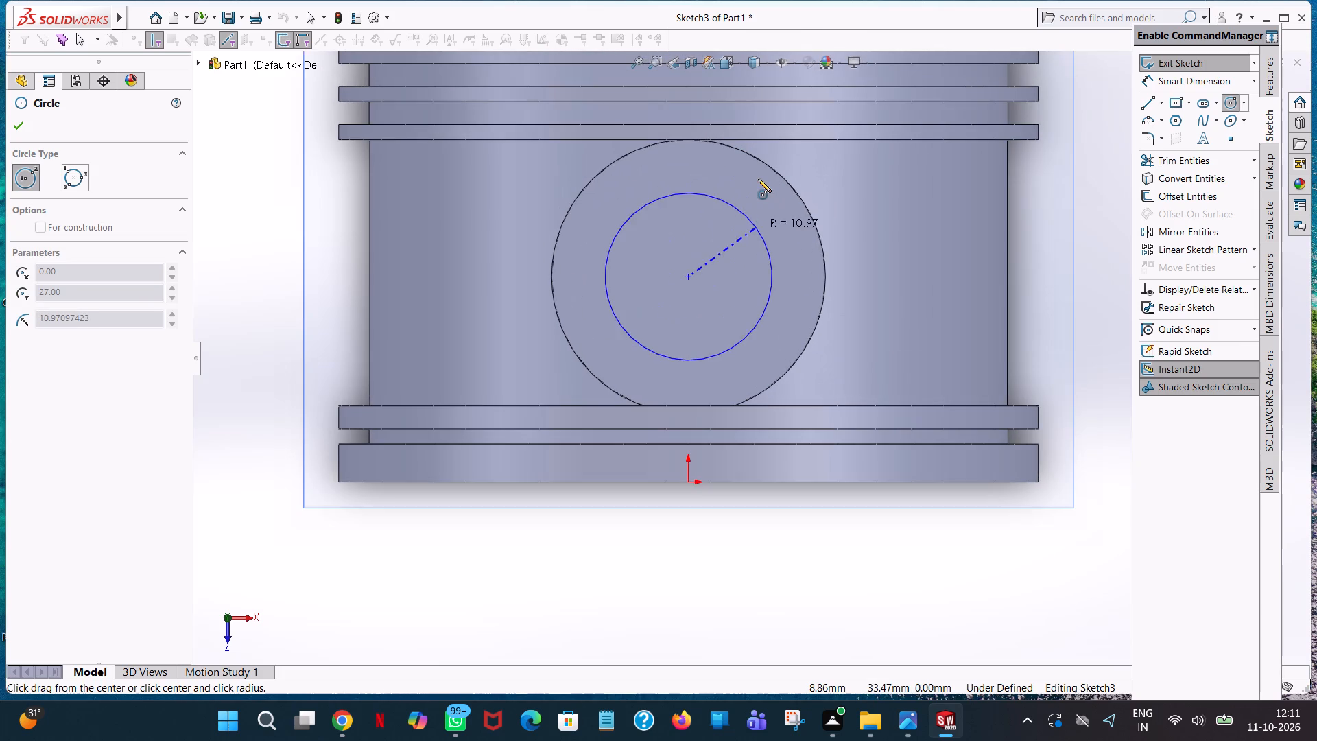
click(758, 180)
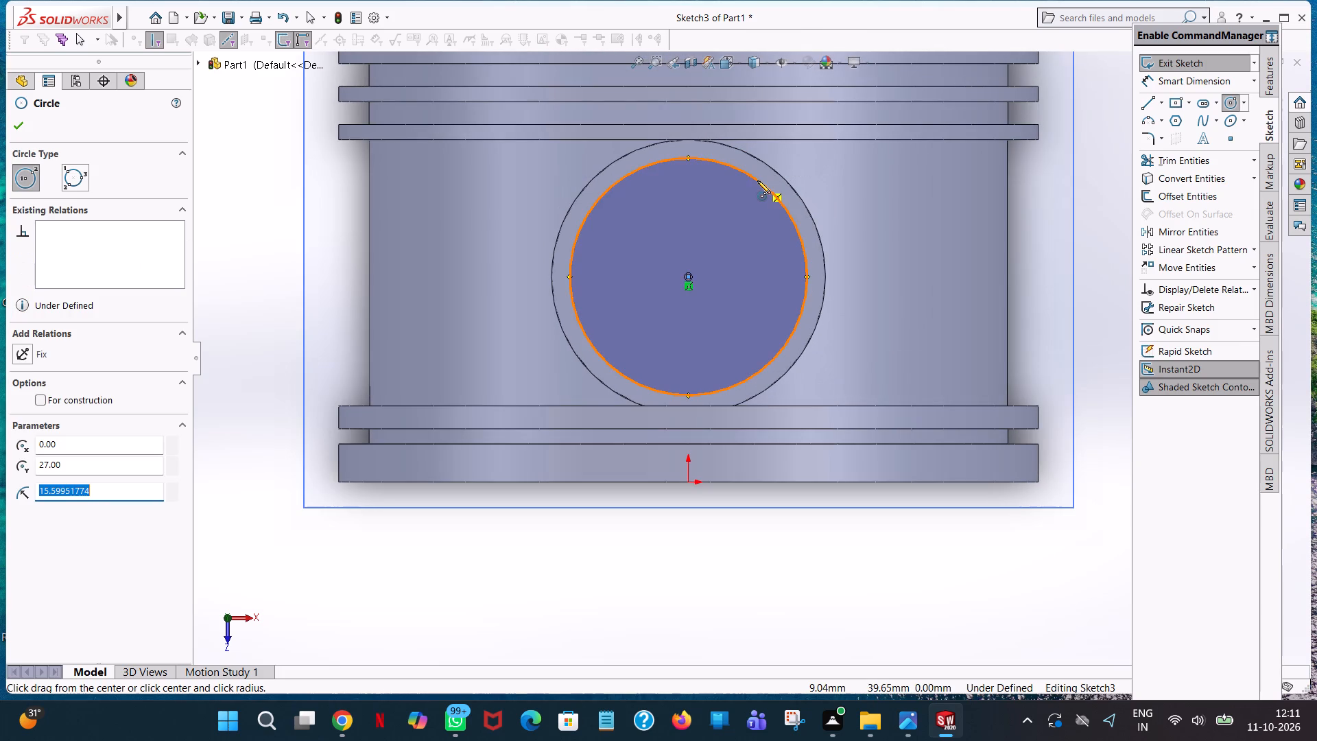
text(22)
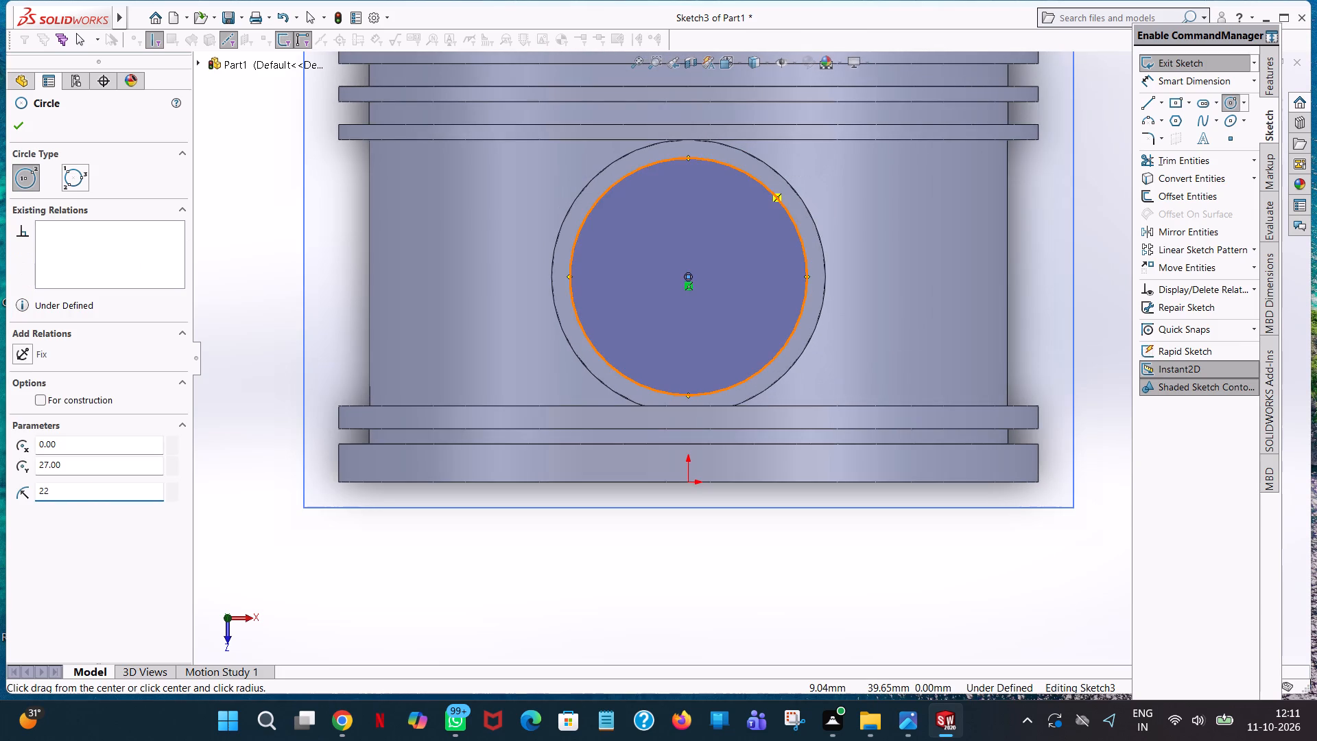
text(/2)
key(Return)
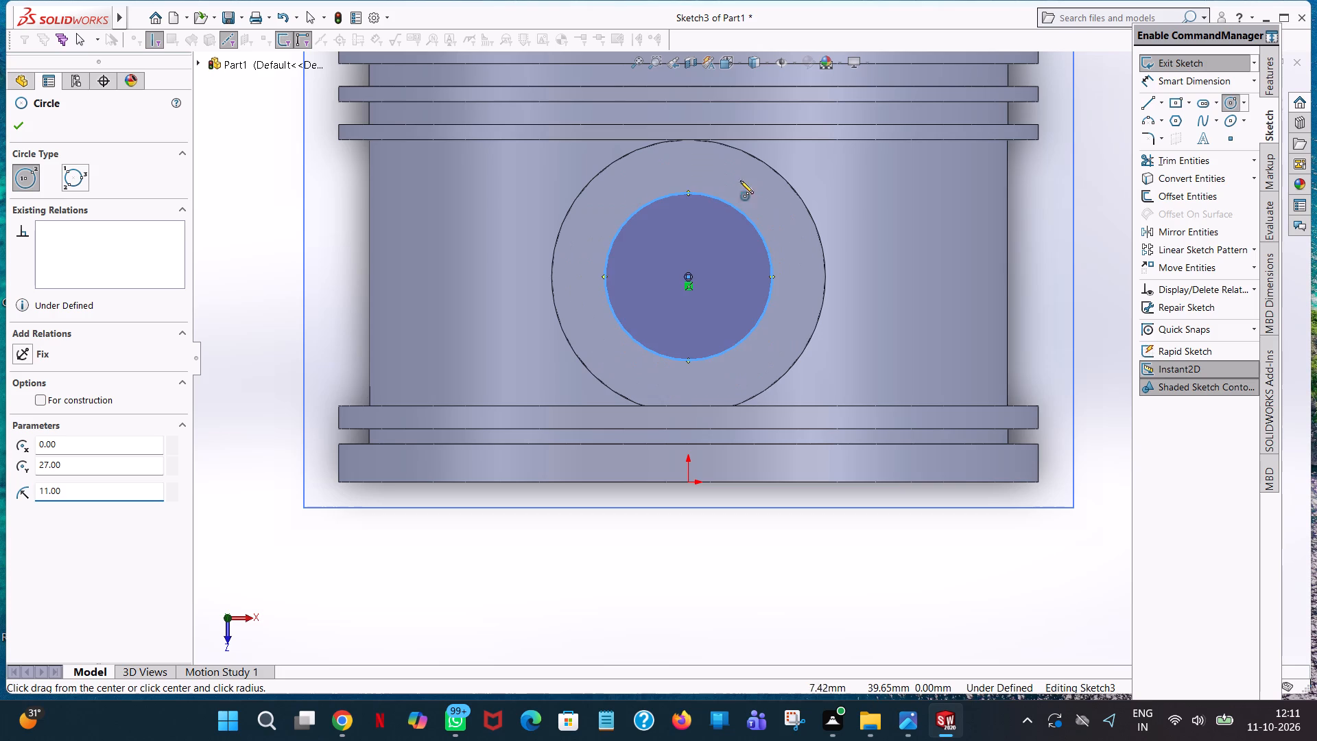
click(14, 126)
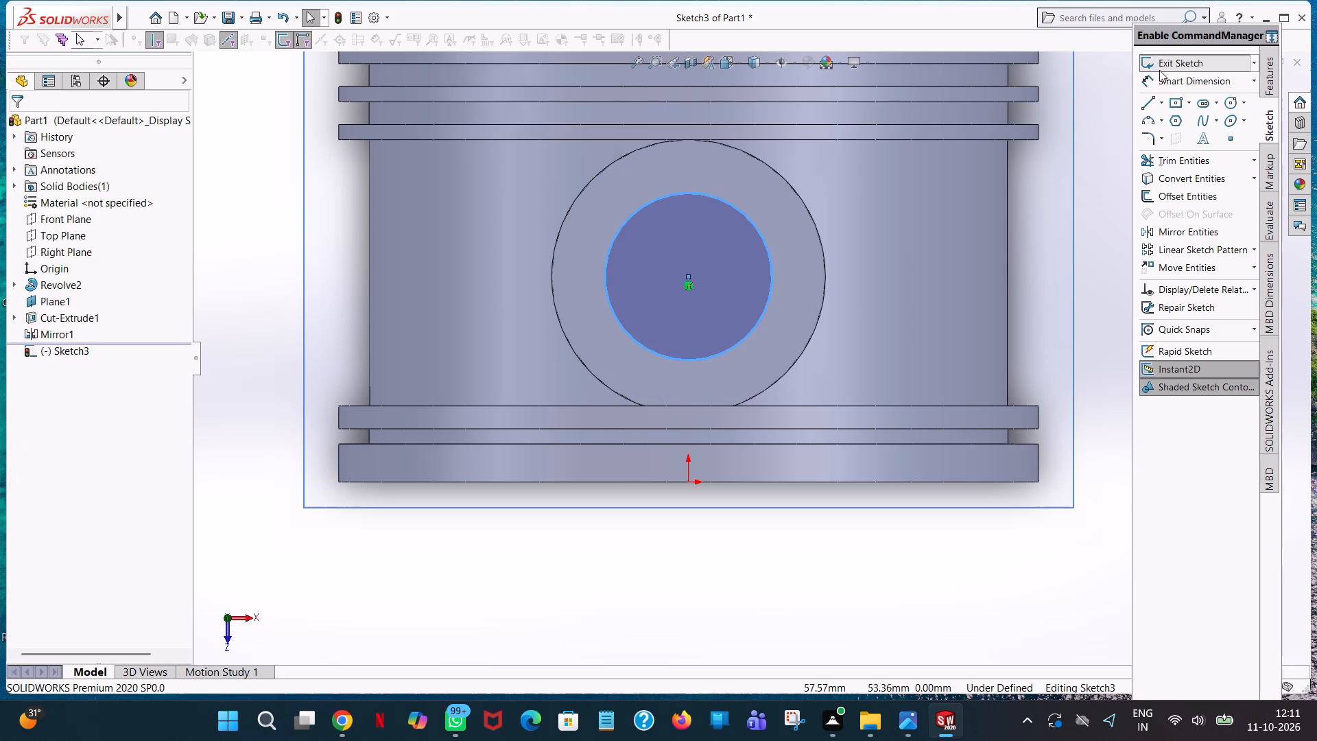
Cut the circle right through the piston with a blind Extruded Cut 157 mm deep from the sketch plane.
click(1270, 80)
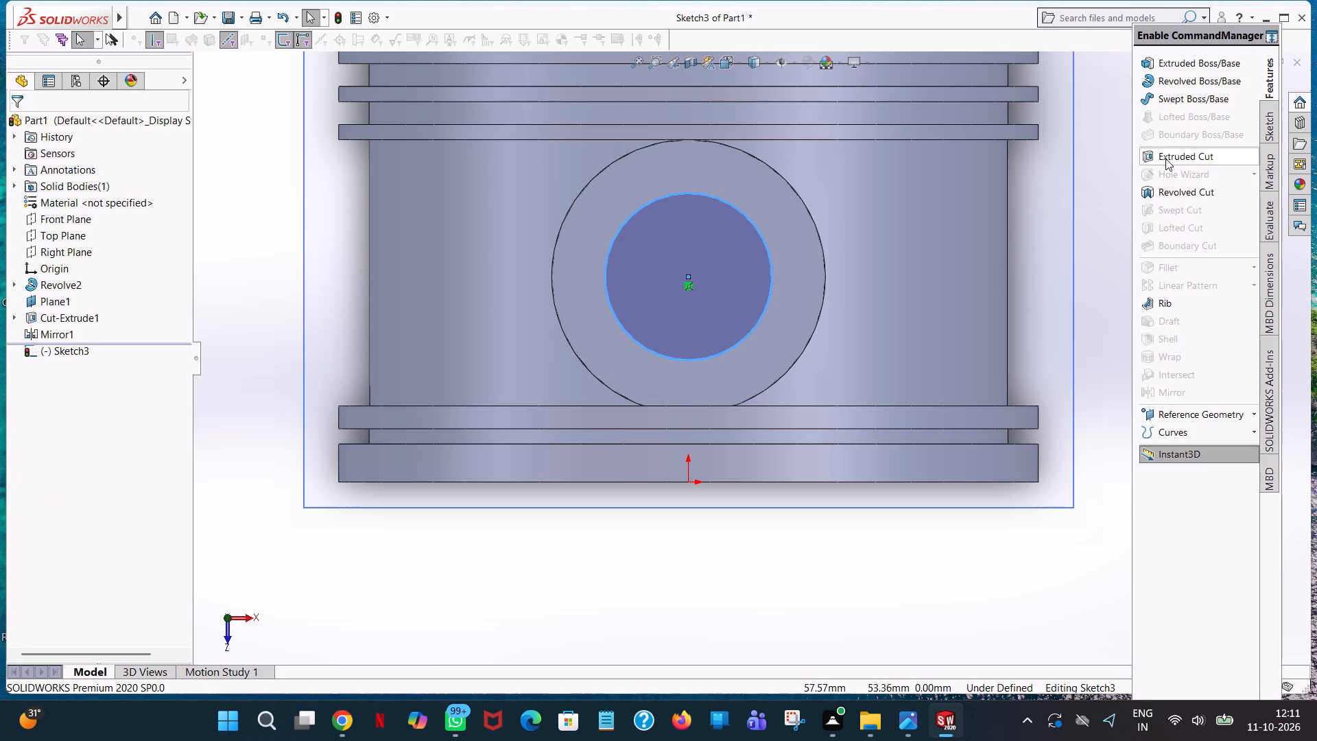
click(1165, 158)
middle_drag(955, 210, 846, 240)
scroll(835, 226, down, 1)
scroll(924, 258, down, 4)
scroll(925, 258, up, 8)
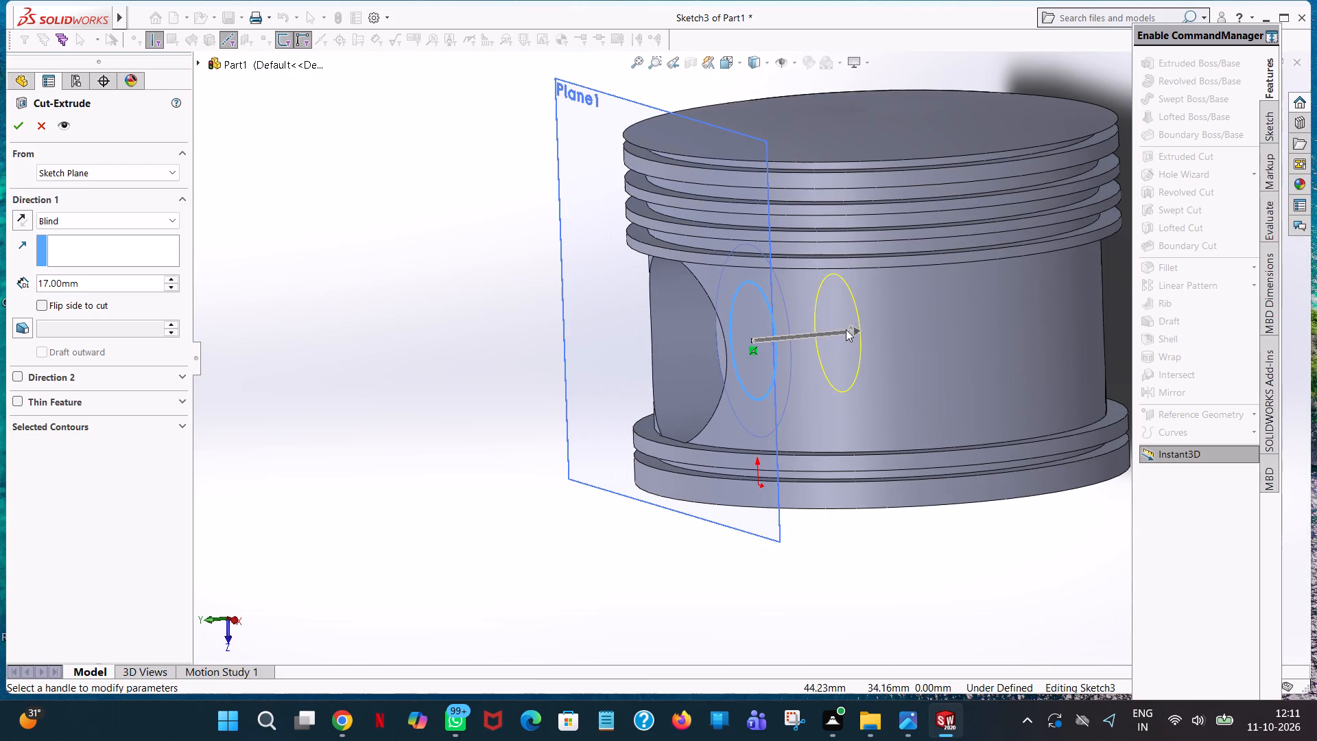
drag(856, 327, 1122, 322)
scroll(1056, 314, up, 6)
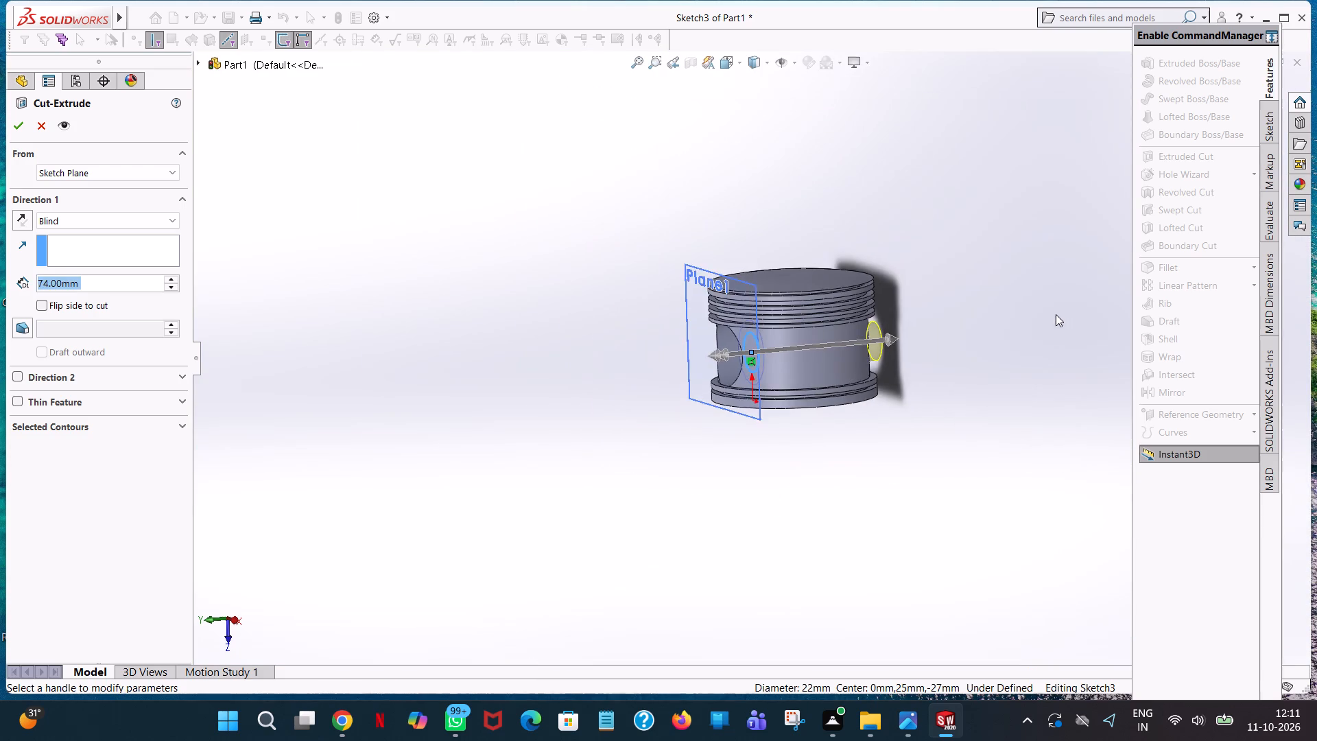
middle_drag(1055, 315, 972, 322)
drag(886, 339, 1004, 341)
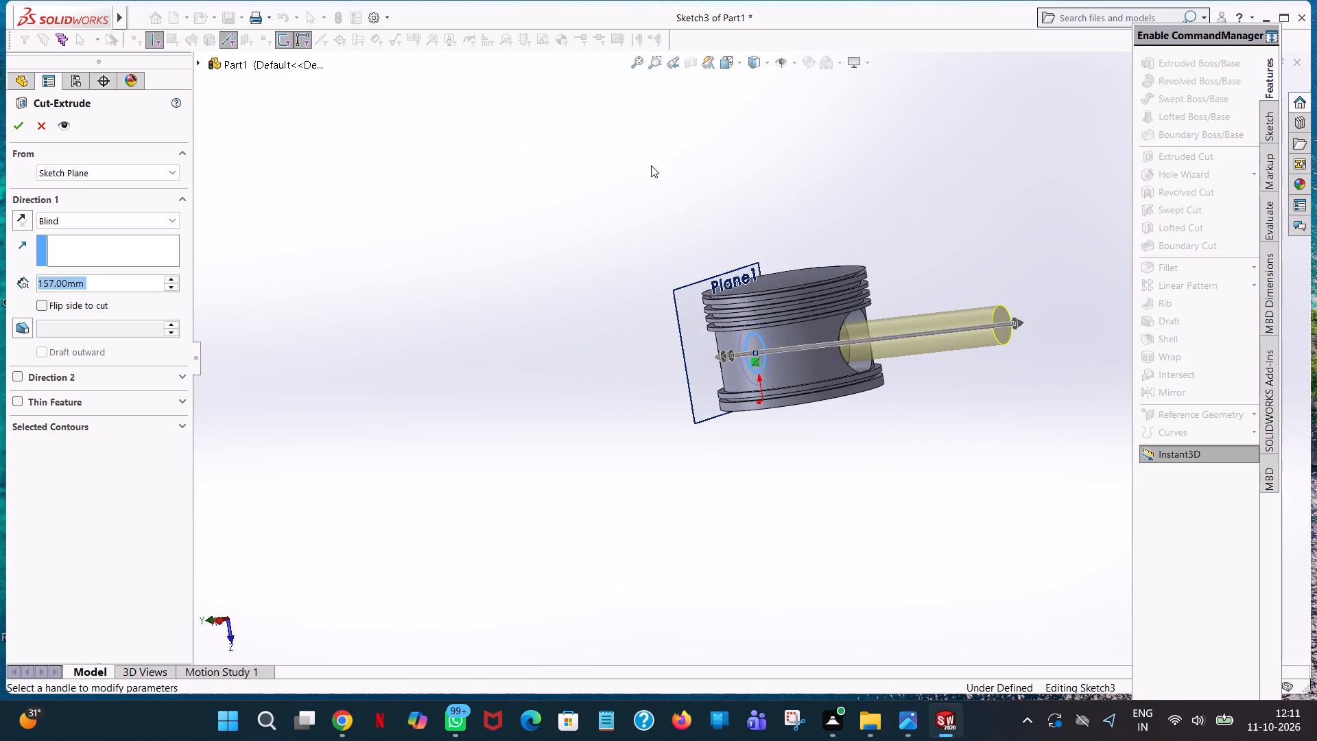
click(23, 122)
click(940, 253)
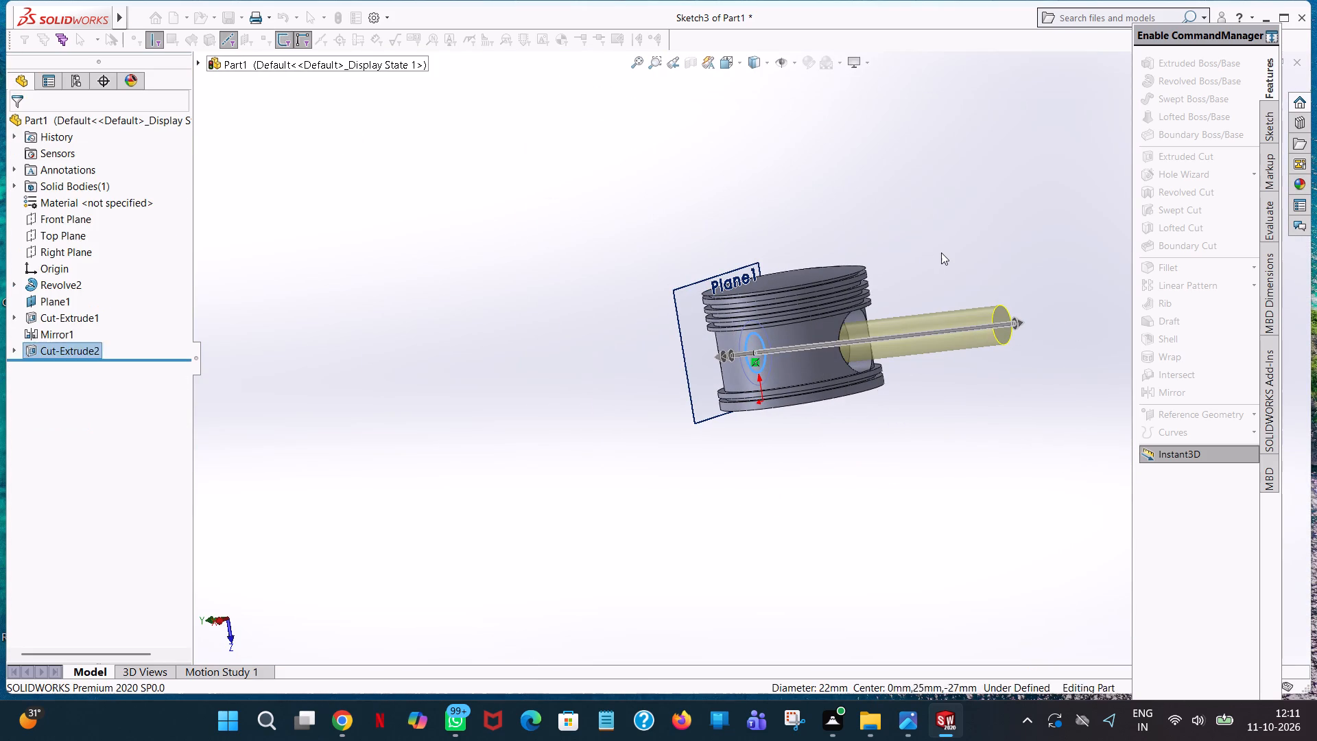
Hide the offset plane Plane1.
middle_drag(939, 255, 798, 310)
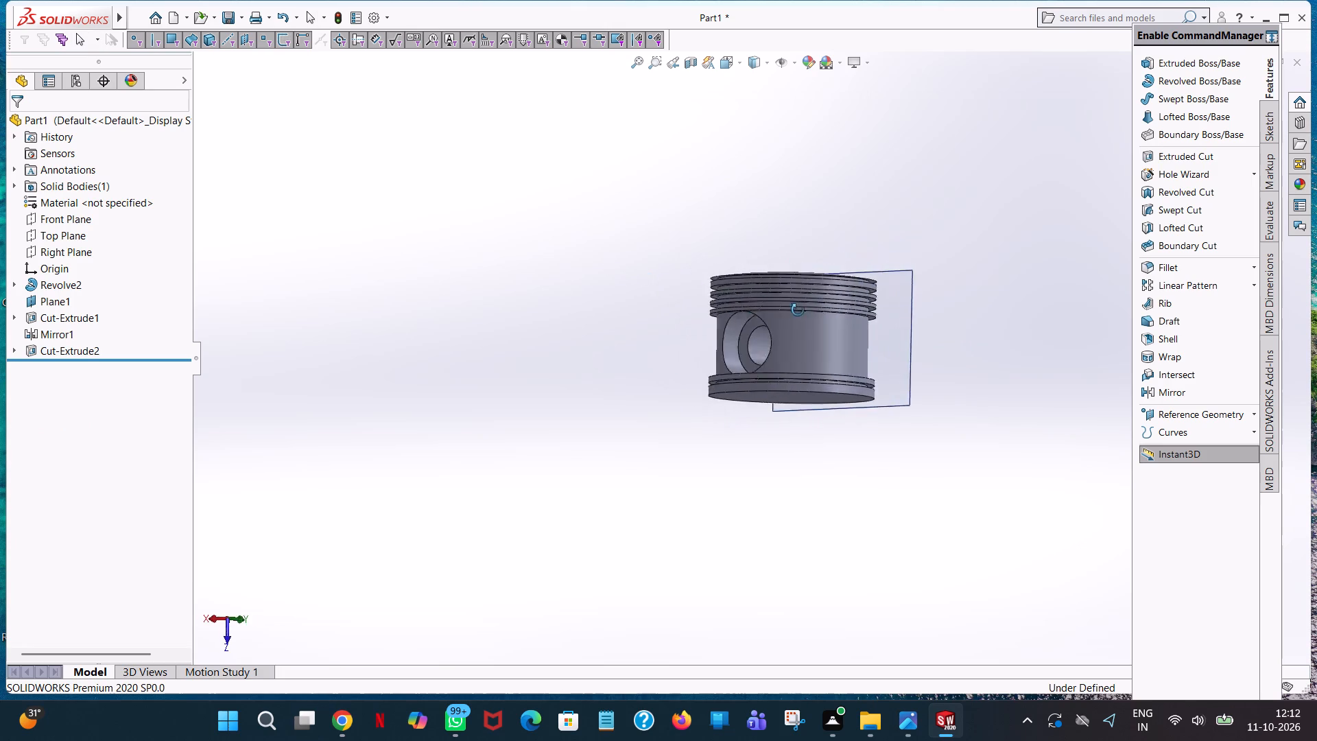
middle_drag(798, 310, 1121, 258)
scroll(1121, 258, up, 1)
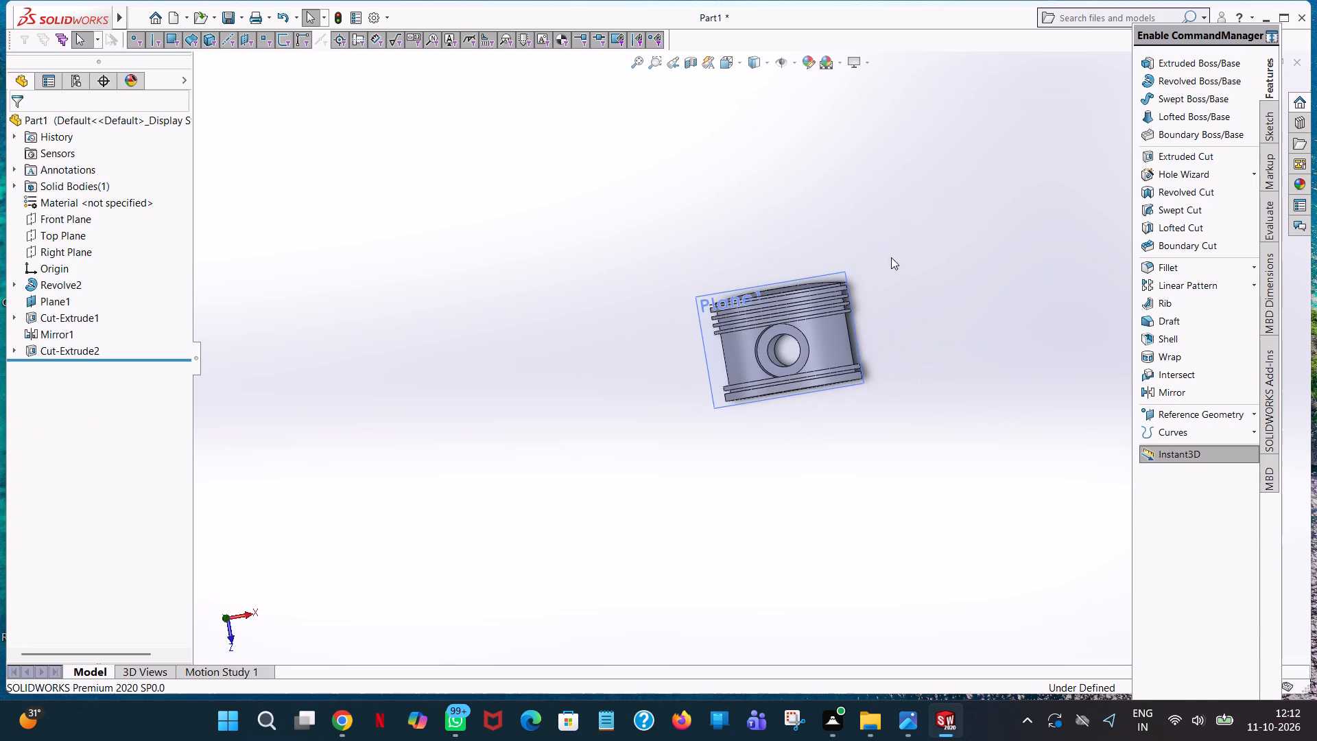
click(54, 301)
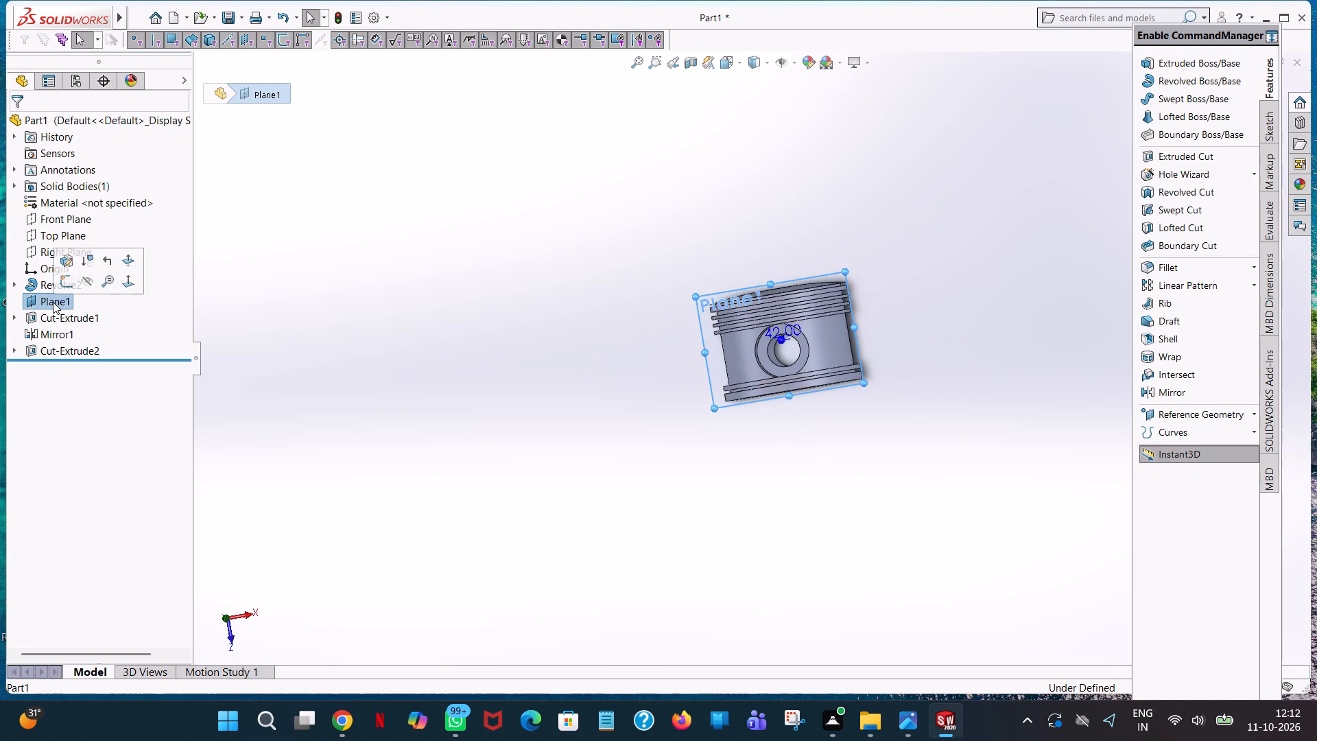
click(85, 282)
Examine the piston's pin hole, side recesses and ring grooves from several angles.
middle_drag(763, 346, 820, 362)
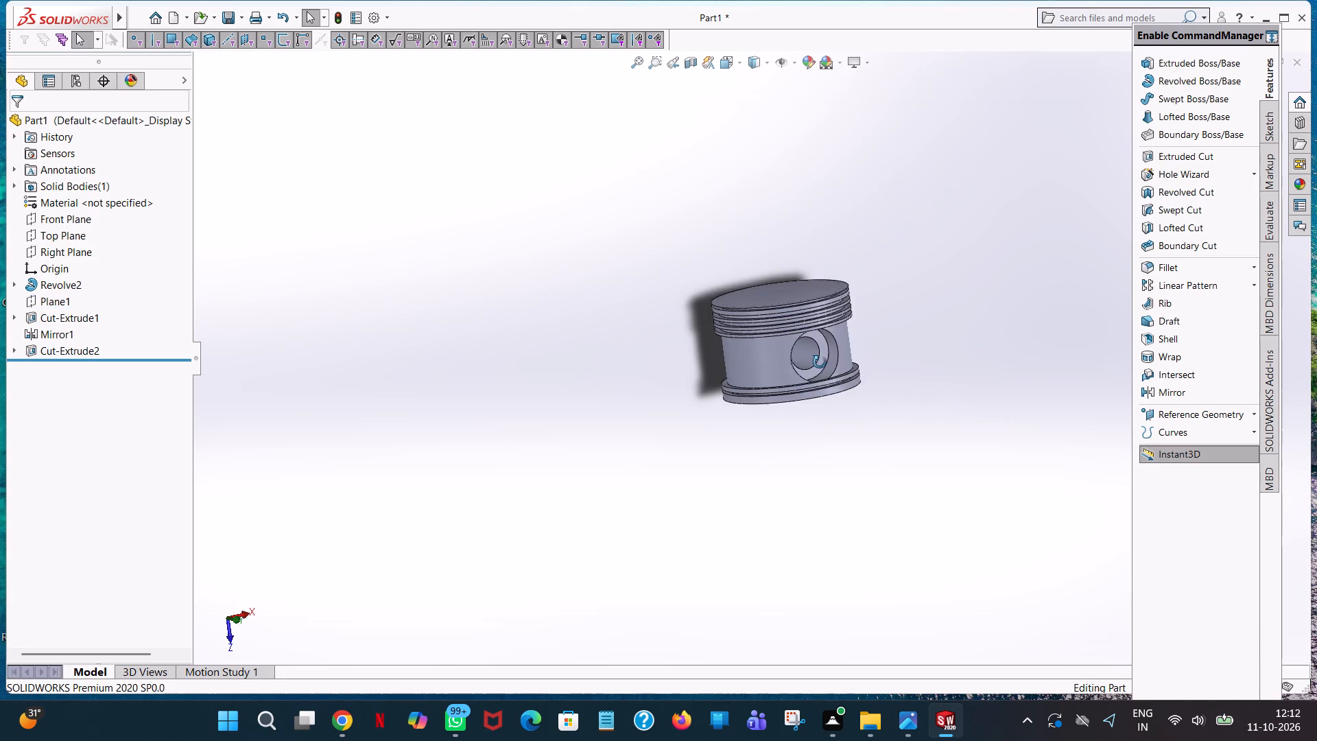
middle_drag(820, 362, 824, 361)
scroll(826, 351, down, 10)
scroll(826, 351, up, 3)
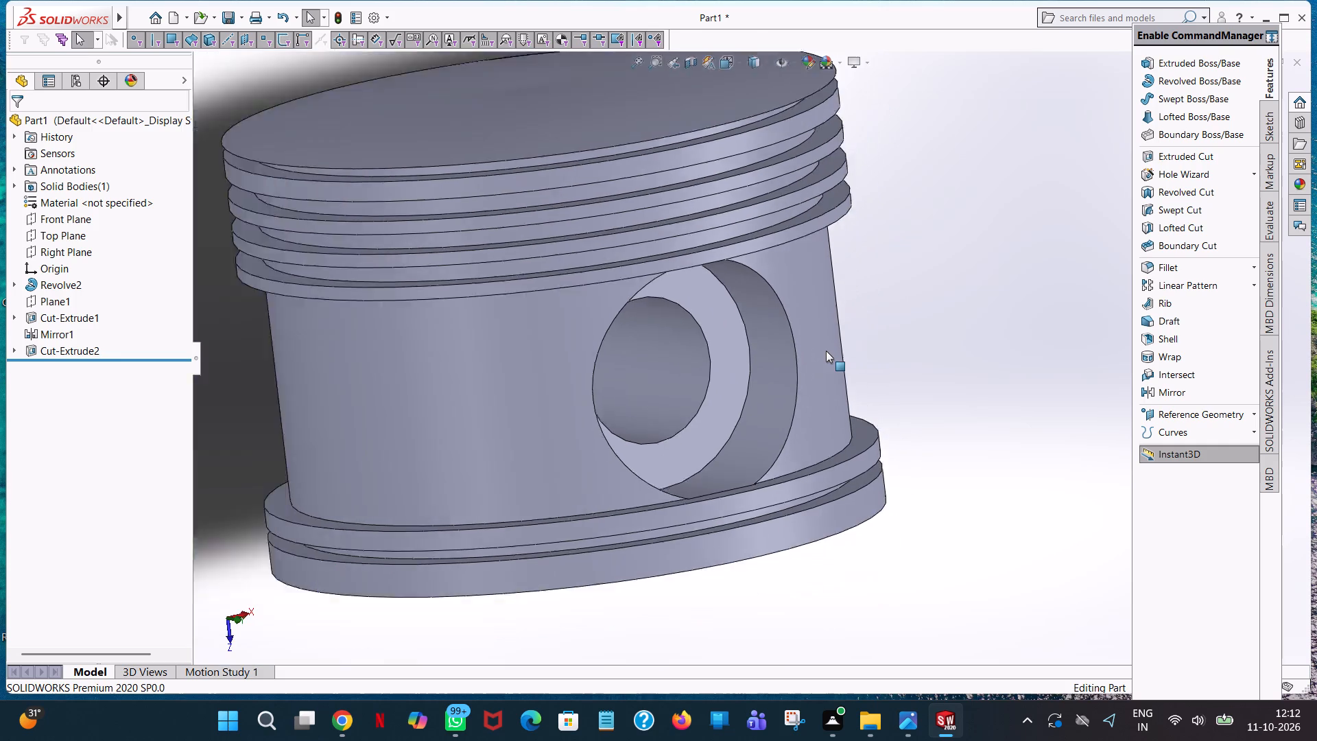
scroll(826, 351, up, 4)
middle_drag(830, 349, 875, 292)
scroll(875, 292, up, 1)
scroll(803, 285, down, 5)
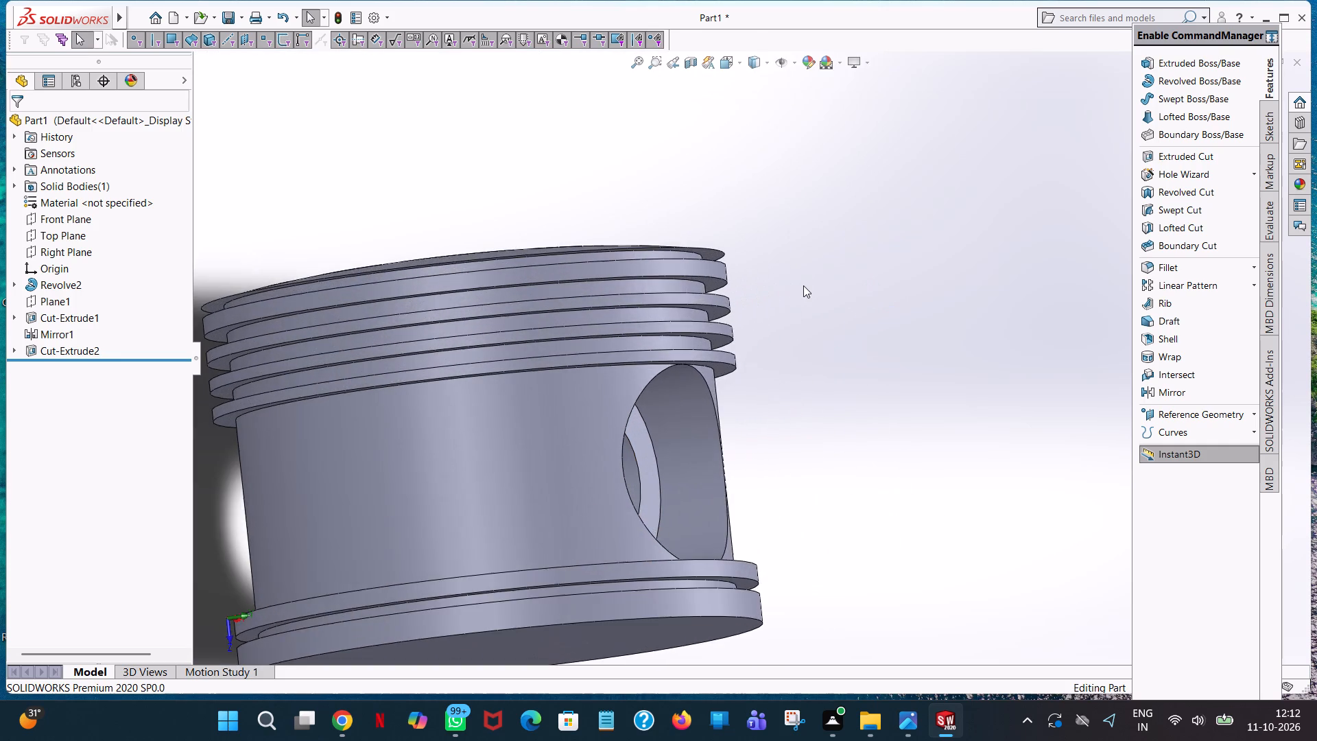
middle_drag(779, 322, 829, 324)
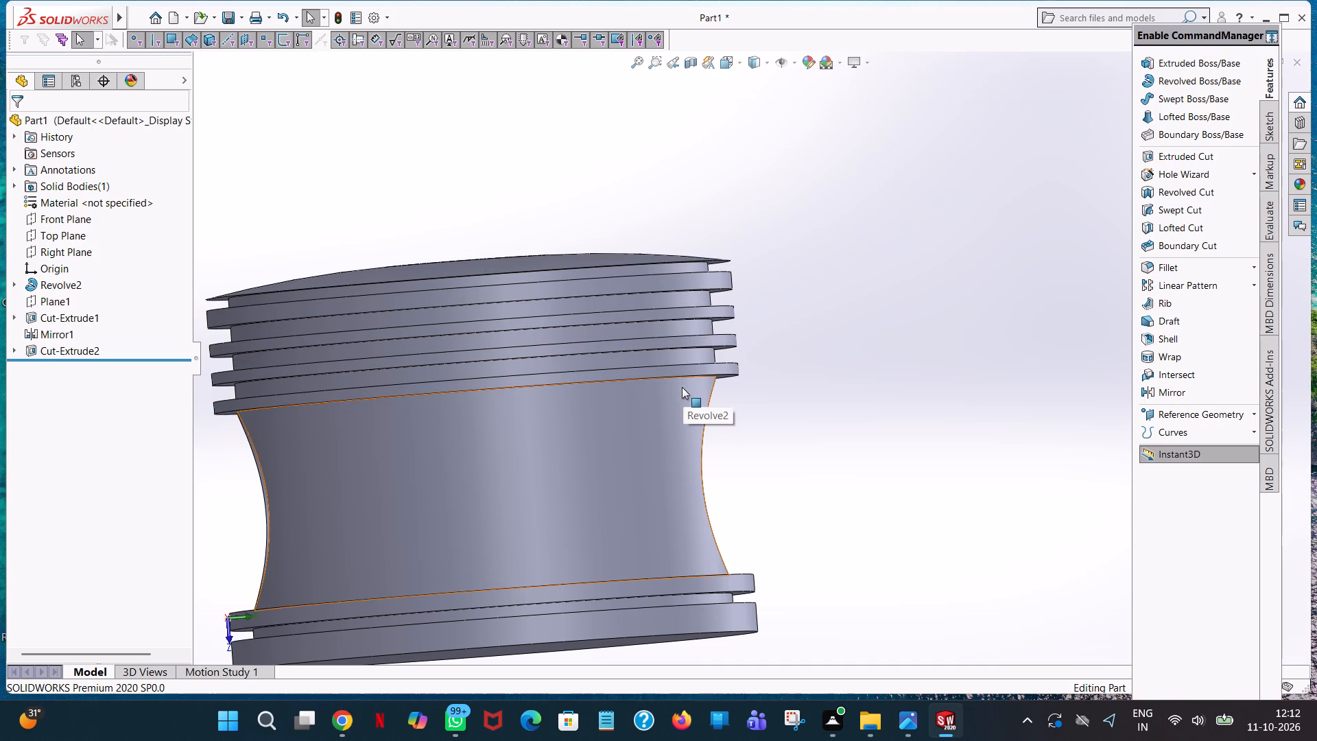
scroll(682, 387, down, 2)
scroll(681, 387, up, 10)
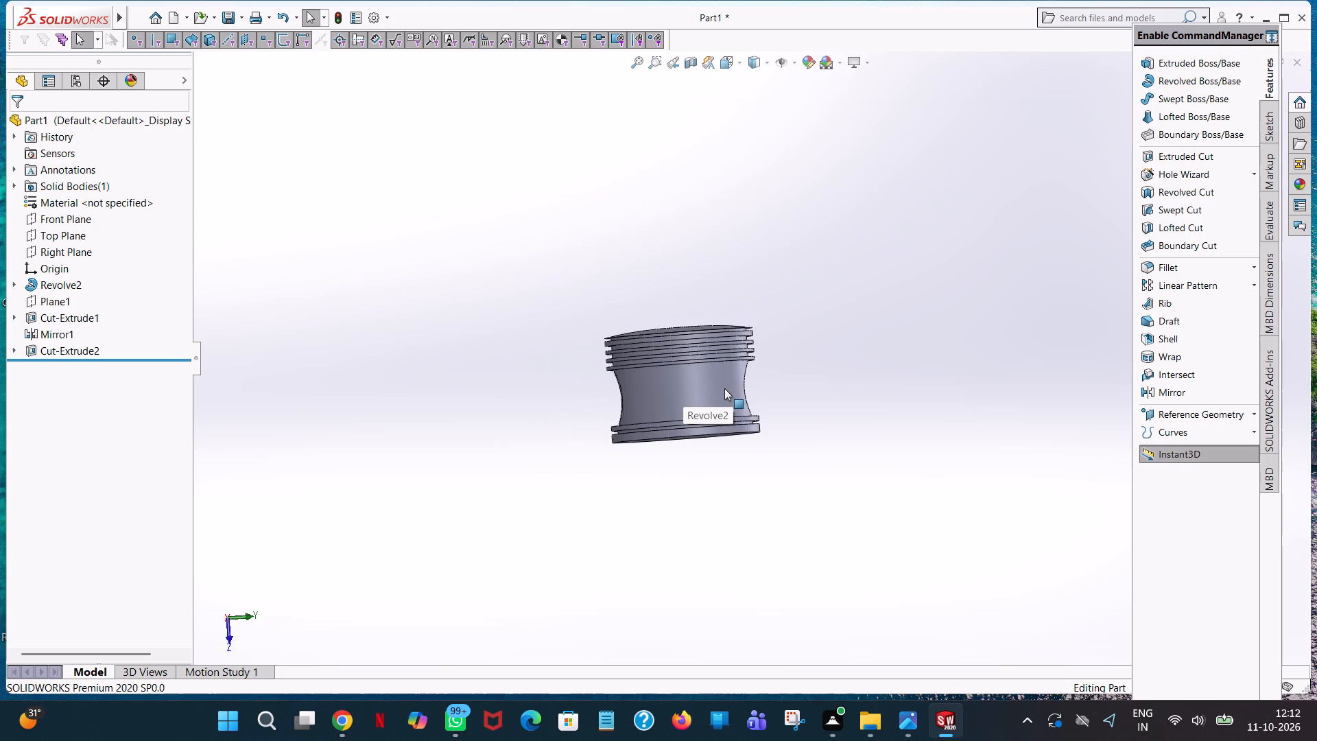
scroll(724, 388, up, 1)
middle_drag(728, 391, 521, 458)
scroll(672, 420, down, 2)
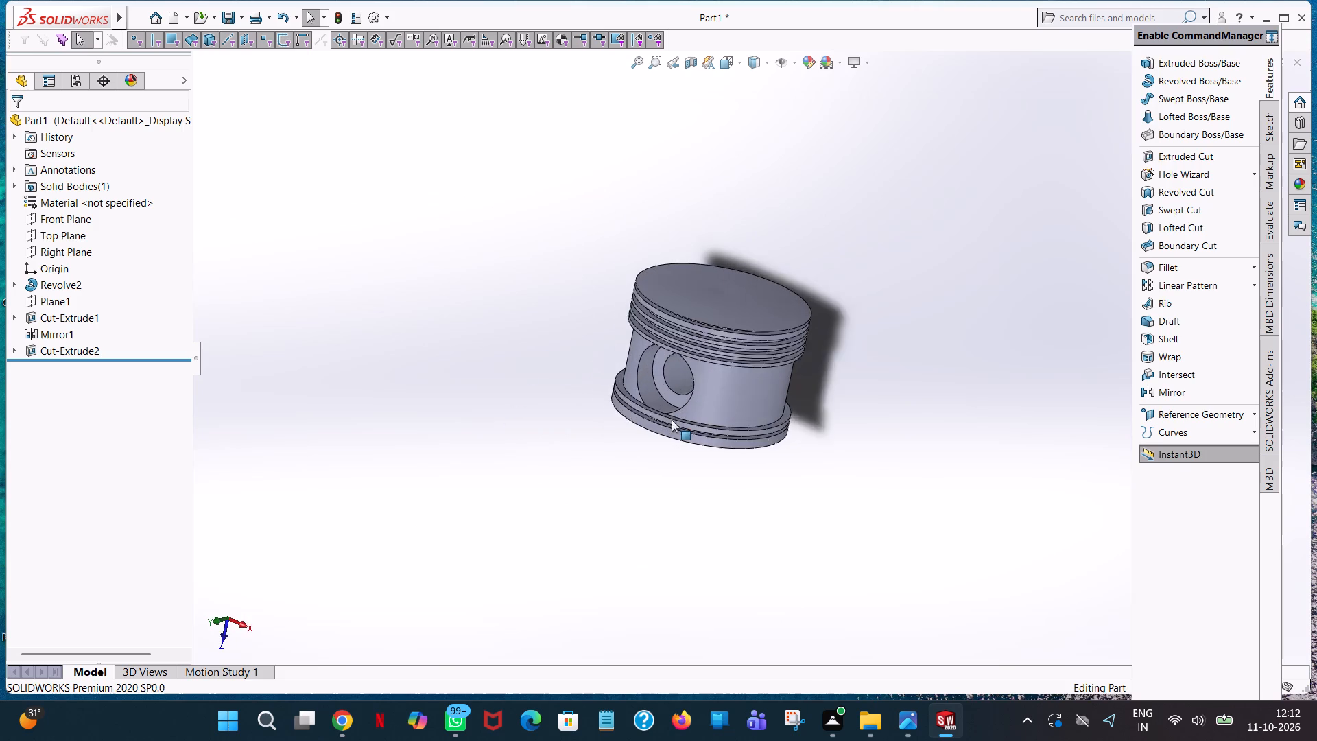
scroll(672, 420, down, 2)
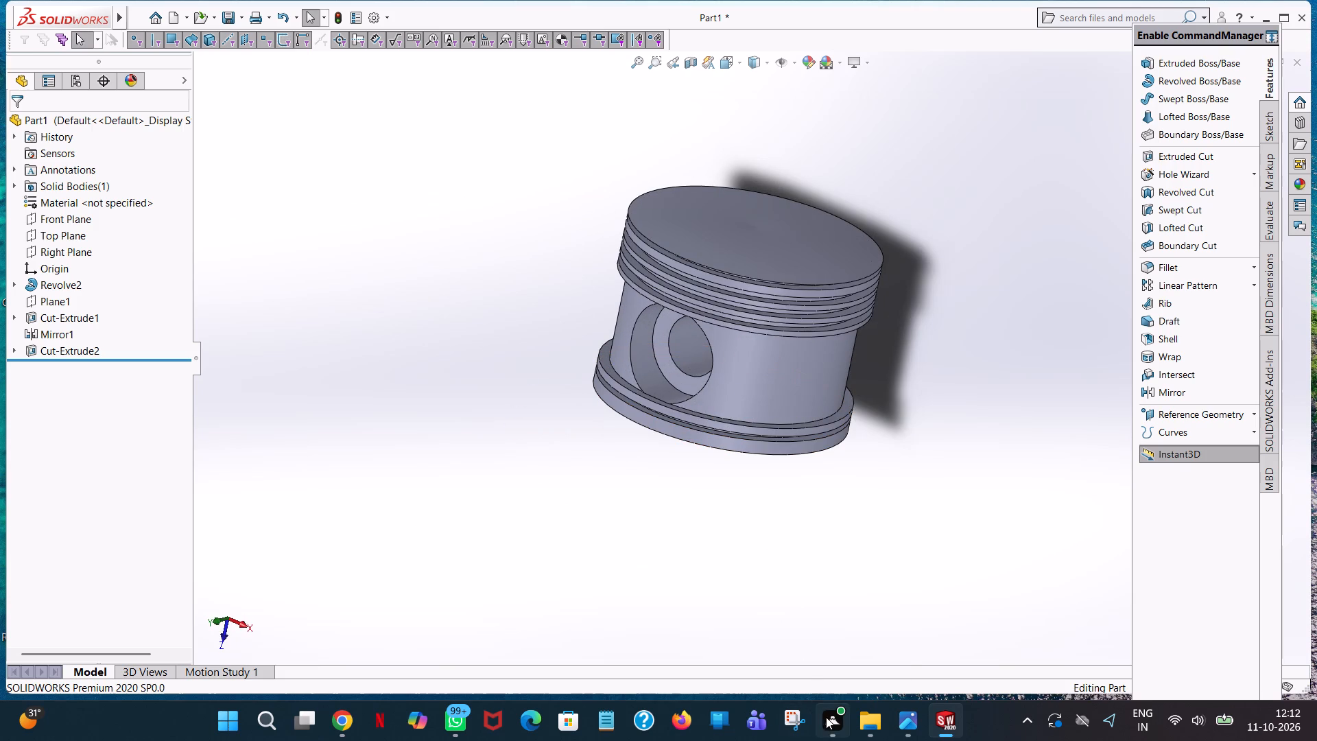
Apply a light lavender-blue colour (RGB 192, 192, 255) to the whole piston body.
right_click(738, 392)
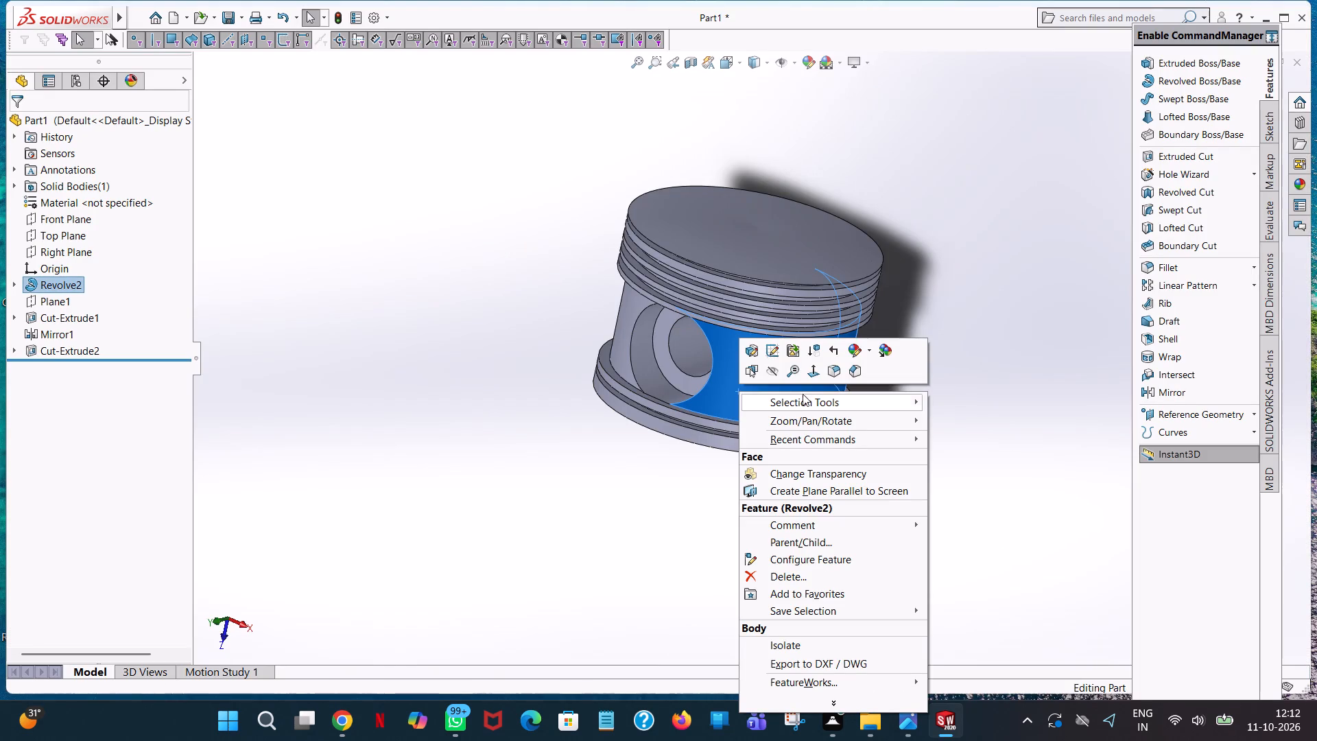
click(848, 349)
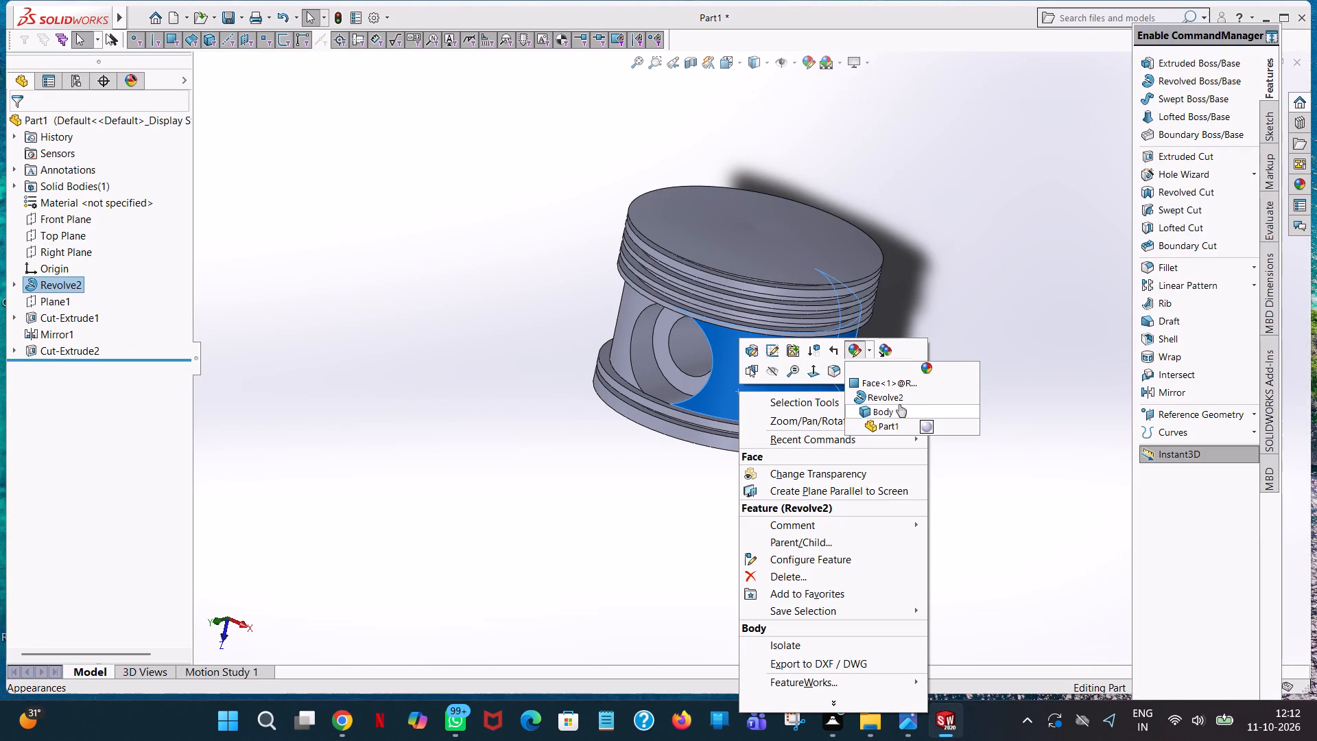
click(899, 404)
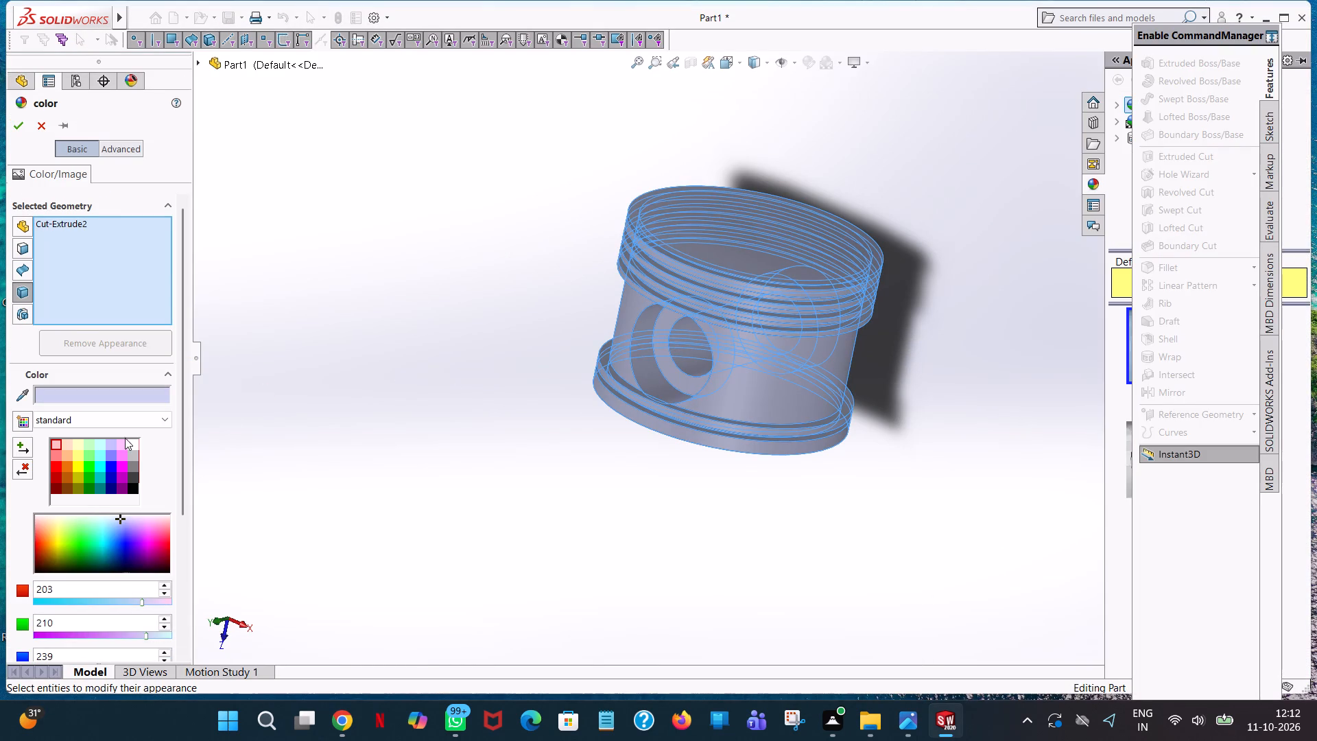
click(112, 442)
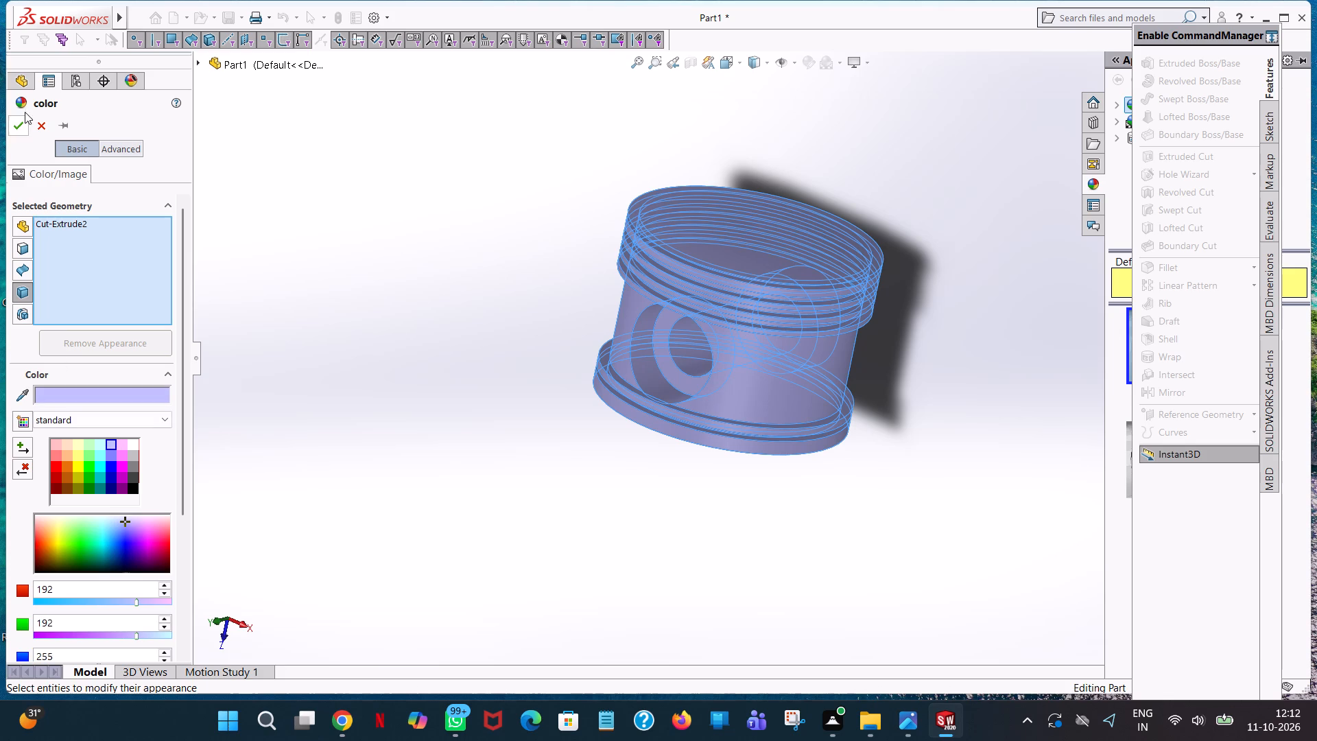
click(19, 119)
click(455, 355)
Examine the coloured piston's pin hole, recesses, crown and ring grooves in rotated, isometric and standard orthographic views.
middle_drag(506, 400, 576, 407)
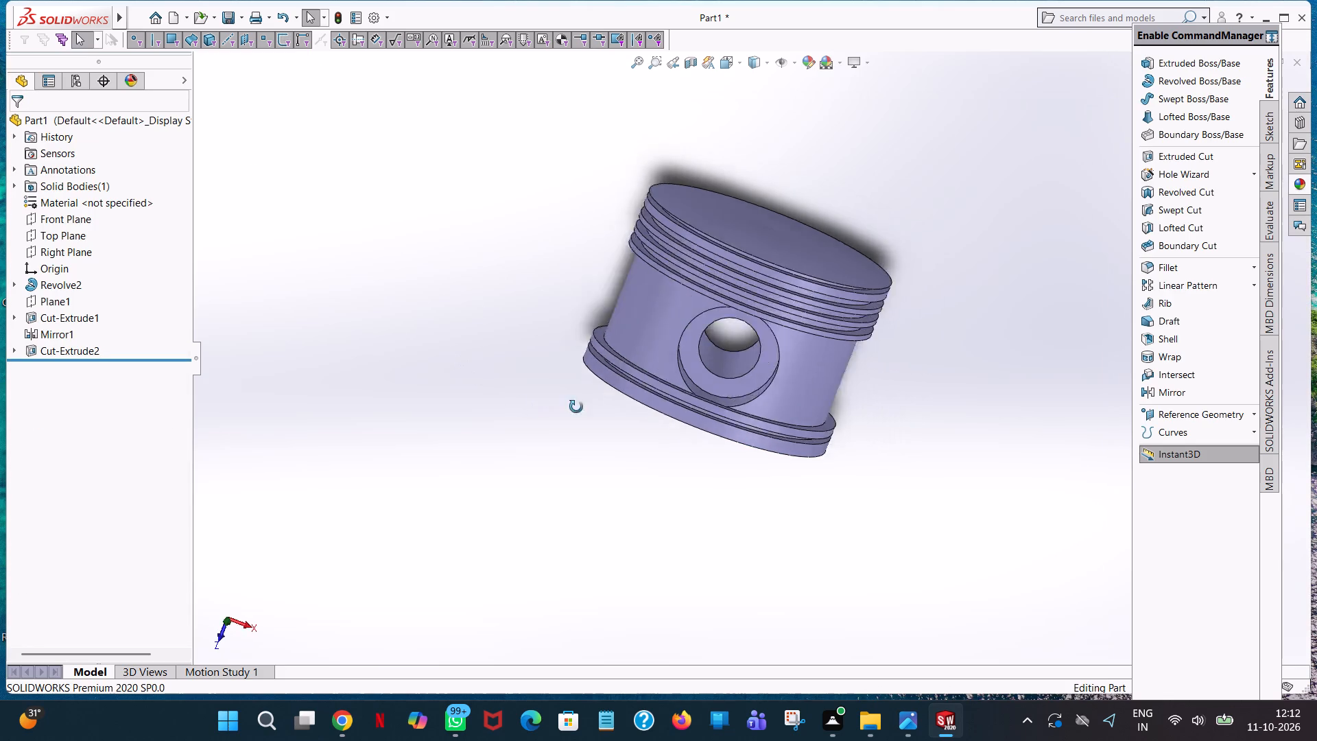
middle_drag(576, 407, 827, 561)
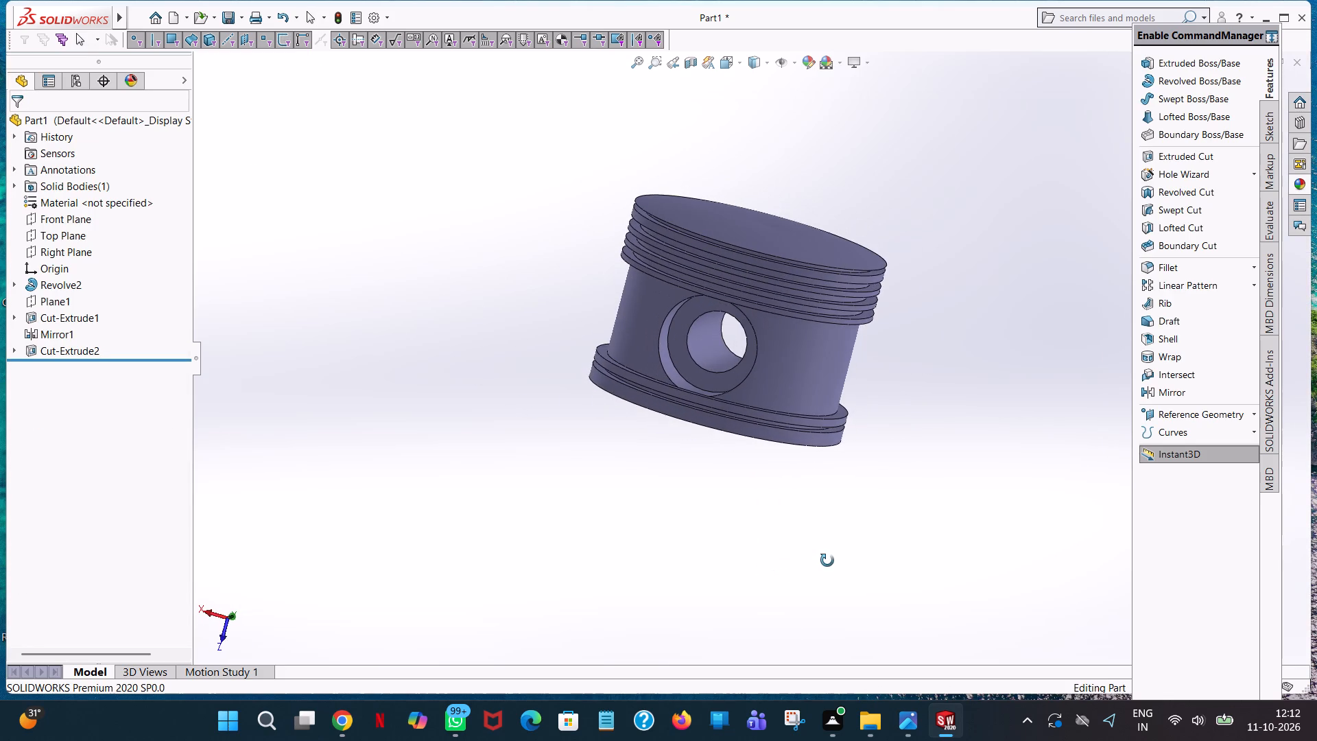
middle_drag(827, 561, 828, 560)
key(ctrl+7)
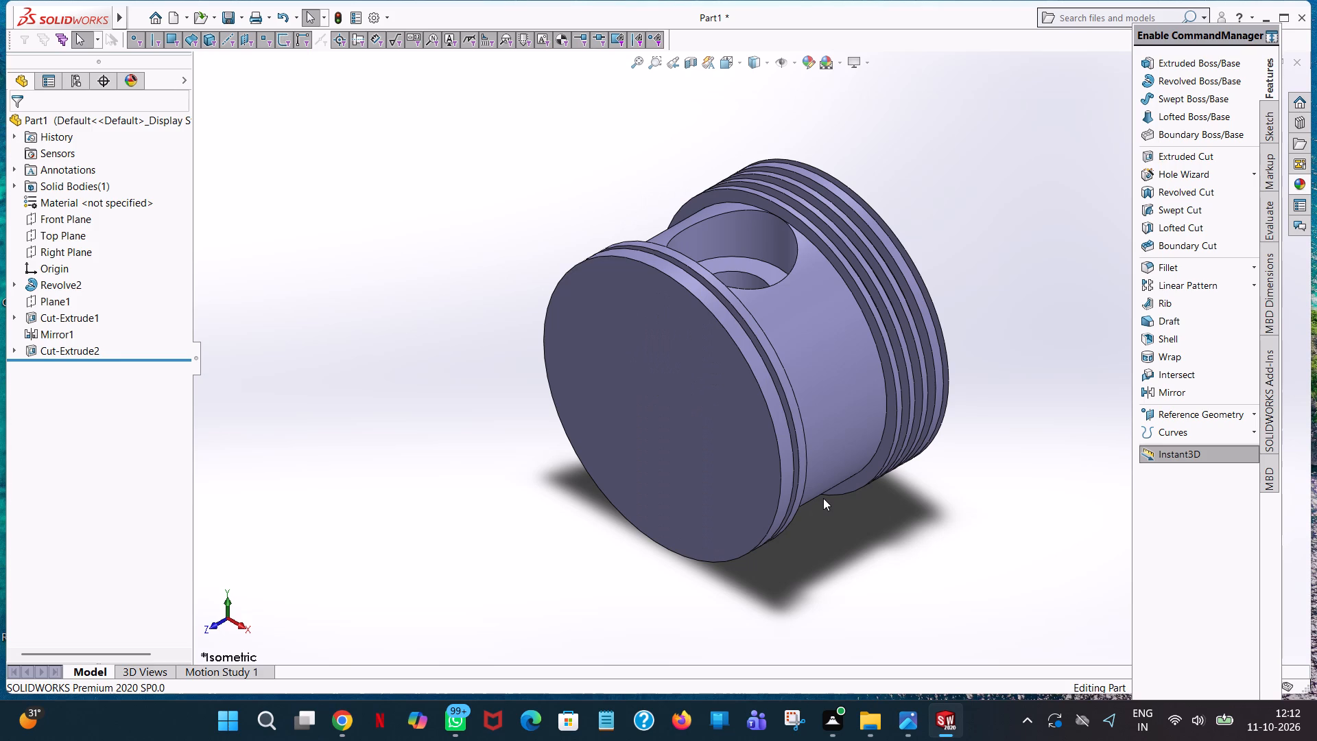
key(ctrl+7)
key(ctrl+7)
key(ctrl+7)
key(ctrl+7)
scroll(902, 187, up, 1)
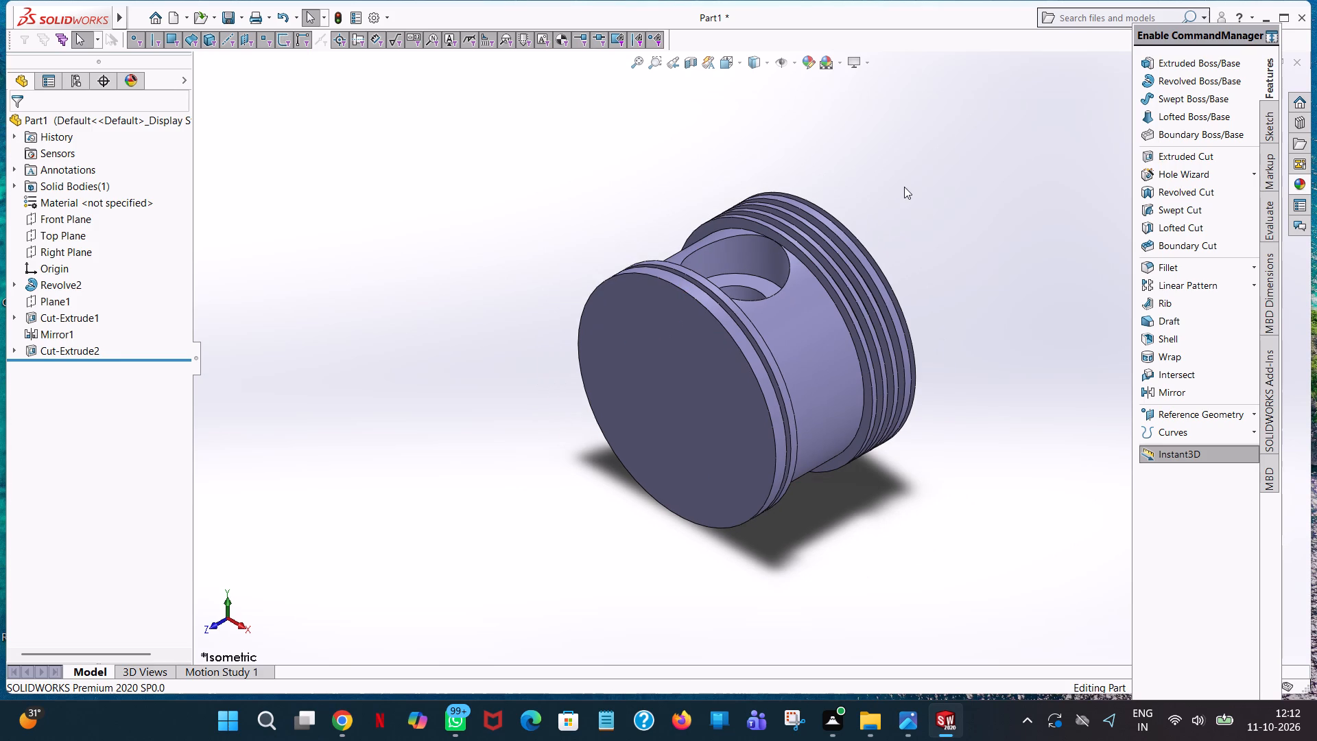
key(ctrl+1)
key(ctrl+2)
key(ctrl+3)
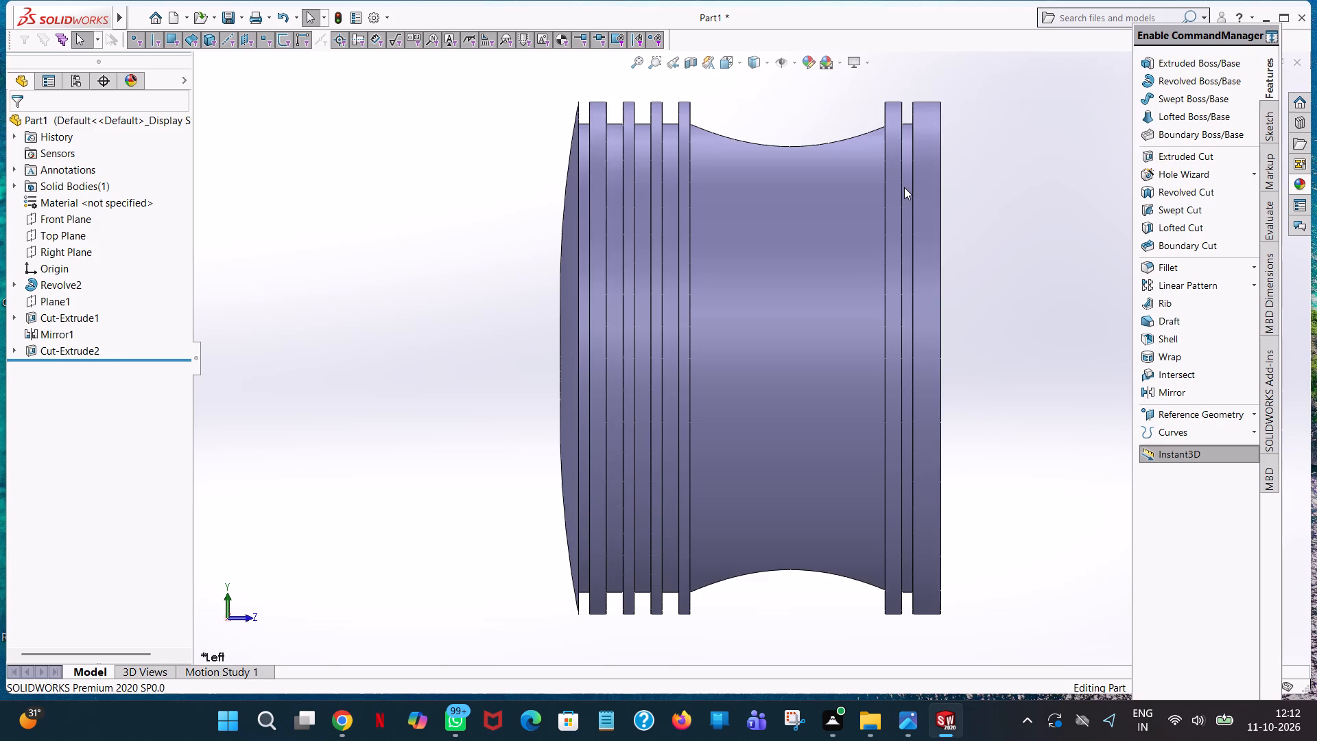
key(ctrl+4)
ctrl+scroll(904, 187, up, 1)
key(ctrl+5)
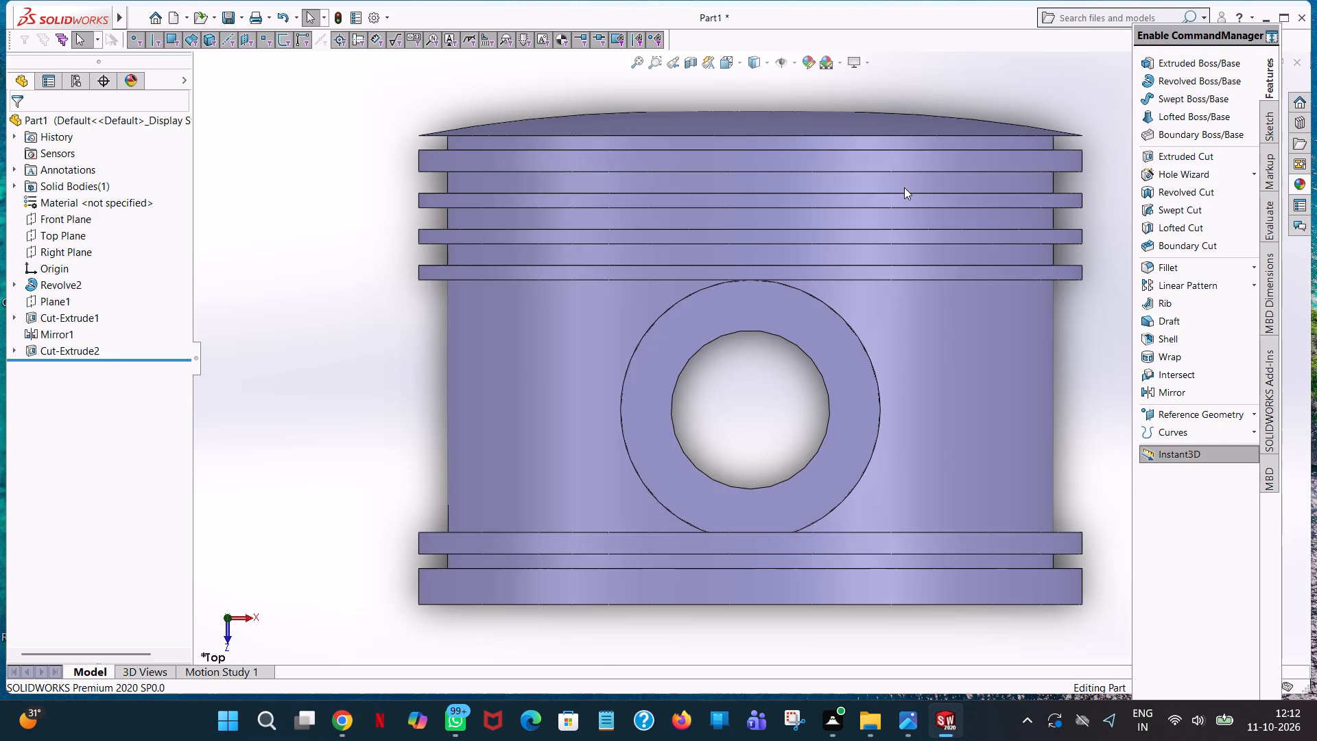
key(ctrl+6)
key(ctrl+7)
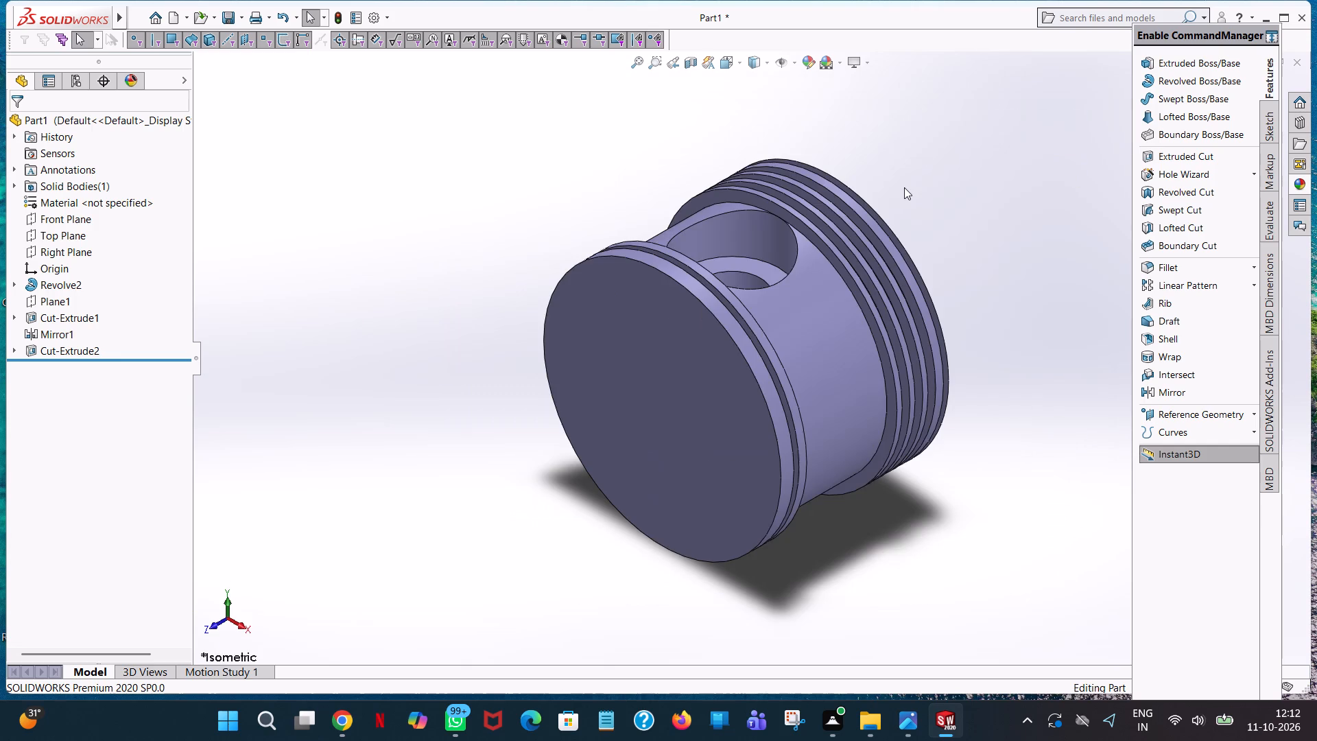
key(ctrl+8)
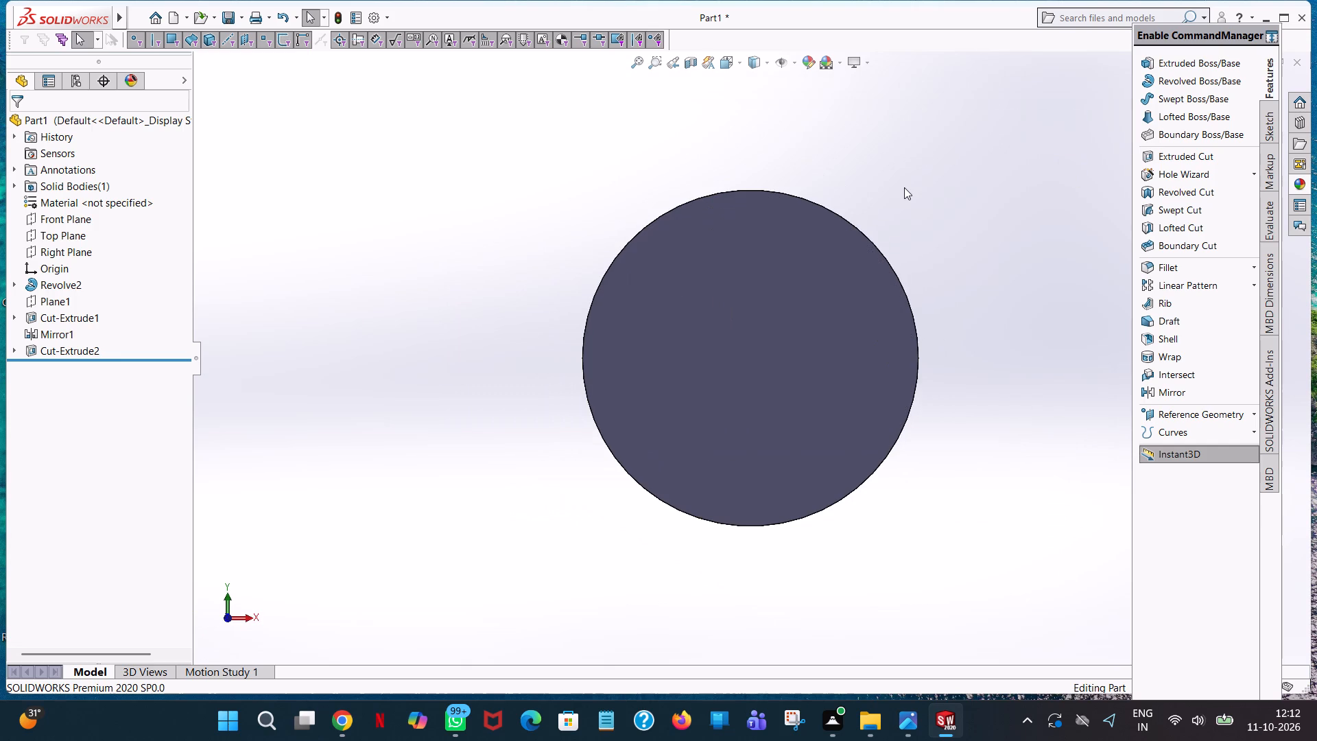
key(ctrl+9)
key(ctrl+7)
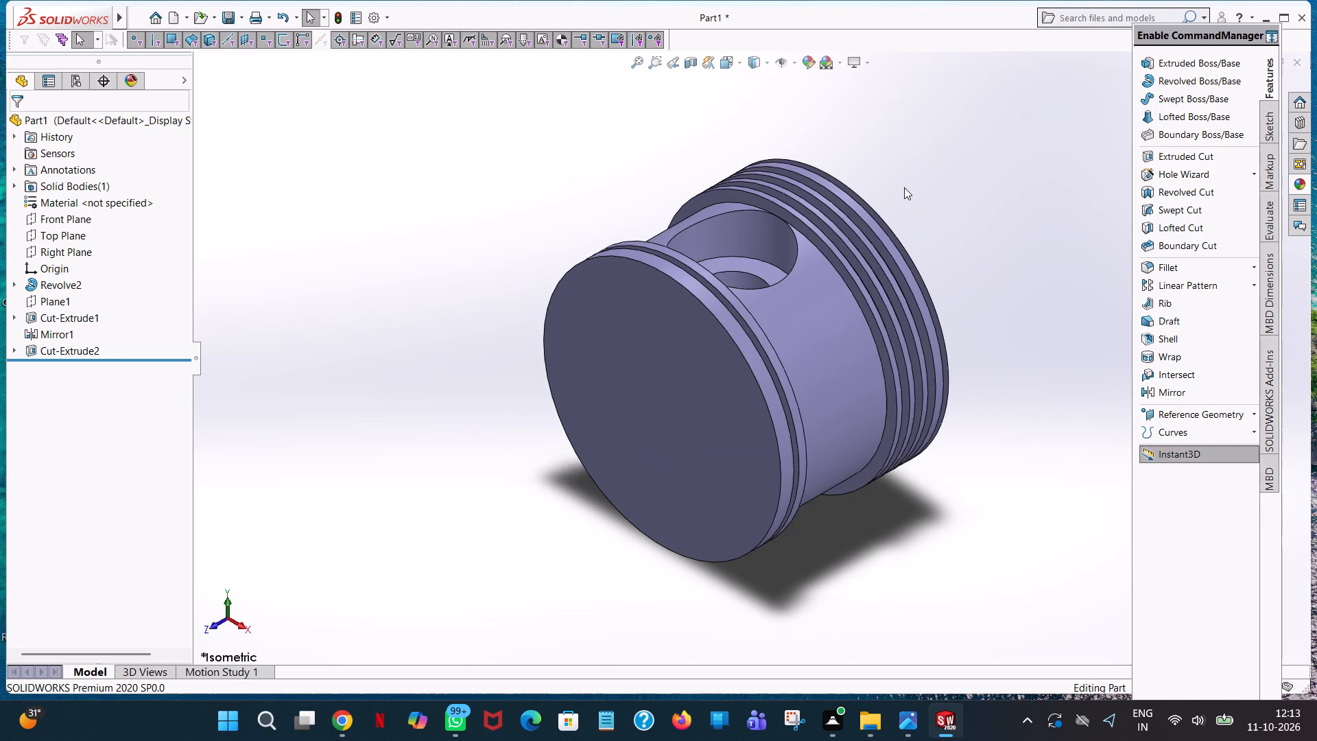
key(ctrl+6)
key(ctrl+5)
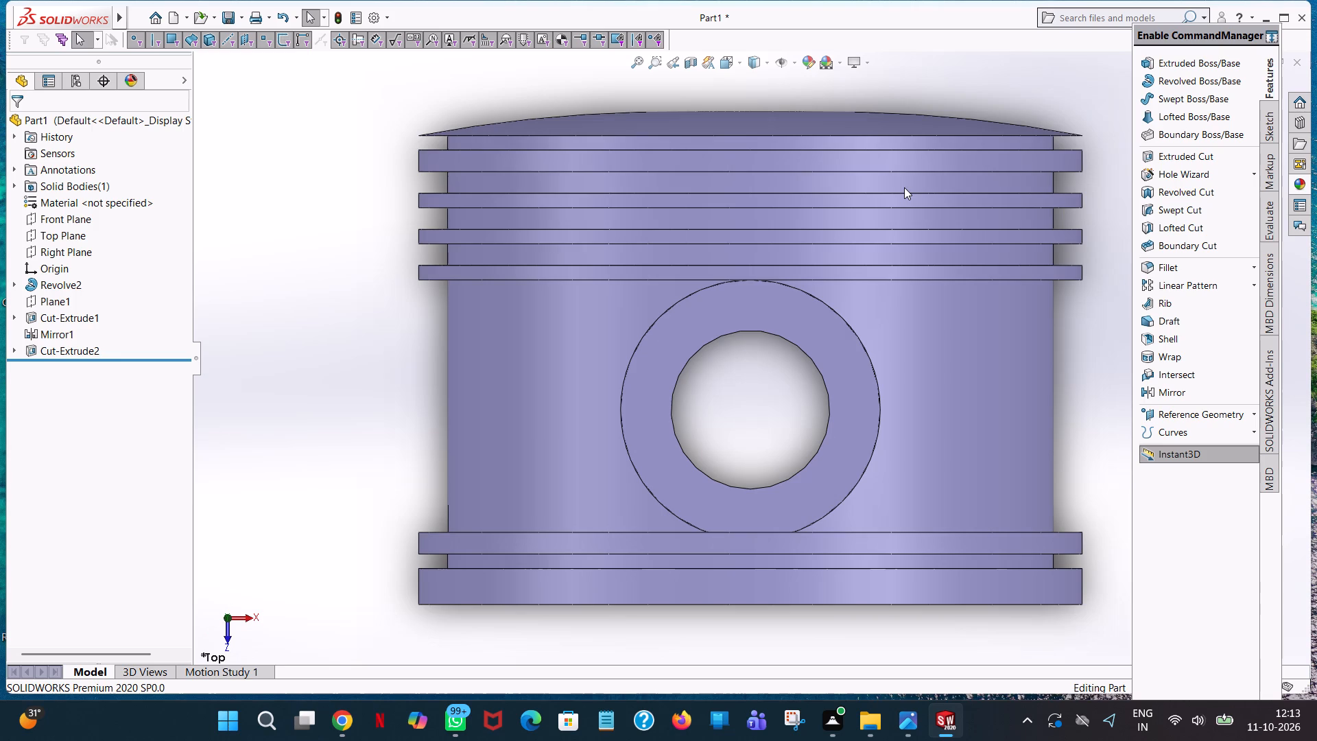
scroll(907, 190, up, 5)
middle_drag(960, 296, 916, 321)
scroll(959, 300, up, 1)
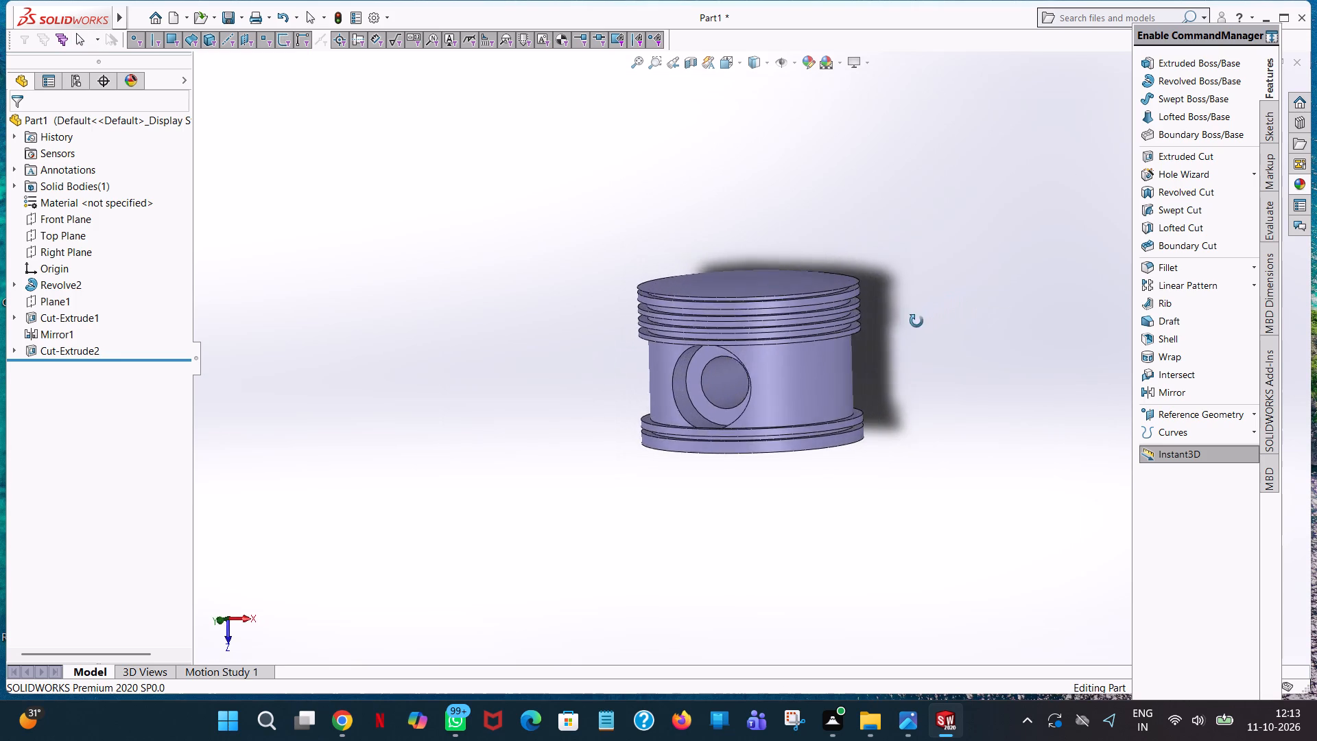
middle_drag(916, 321, 903, 326)
scroll(903, 326, up, 1)
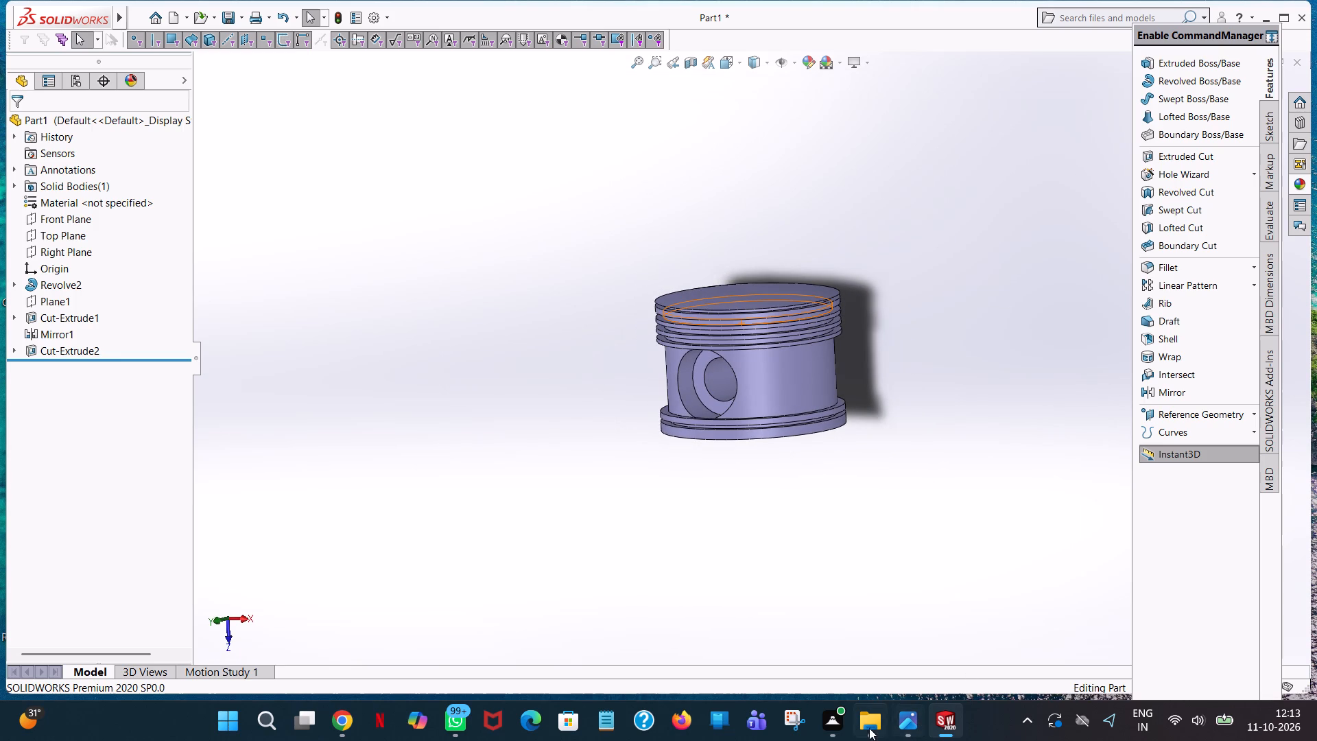
Save the part as "engine piston" in the "fuji new design" folder on drive D.
click(228, 14)
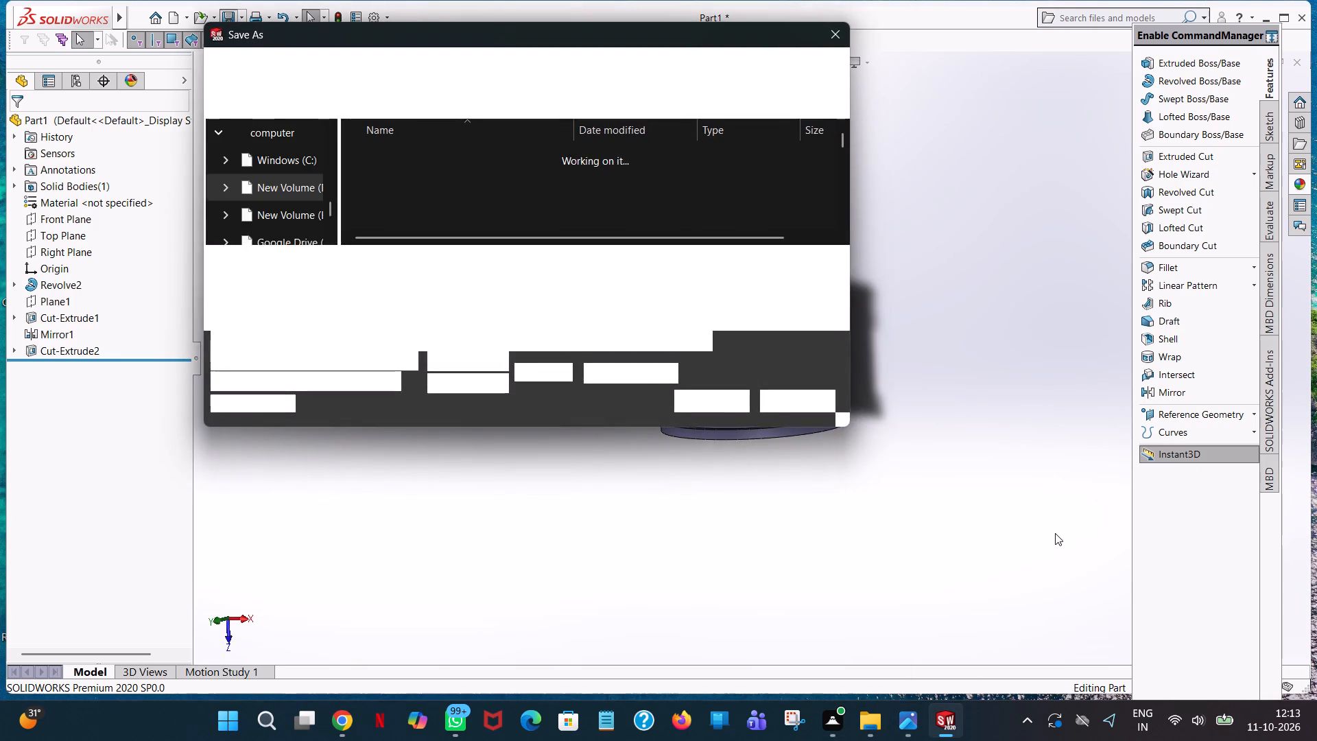
click(1055, 533)
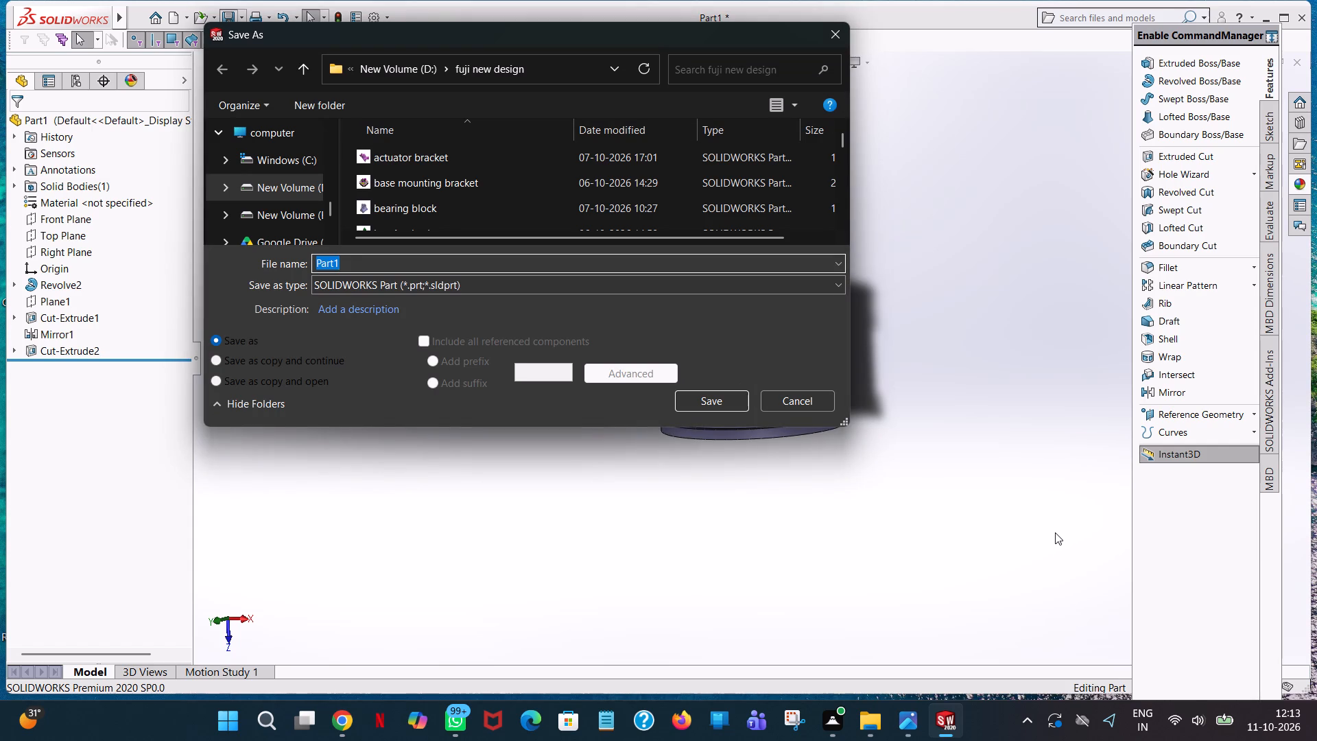
text(engine)
key(space)
text(piston)
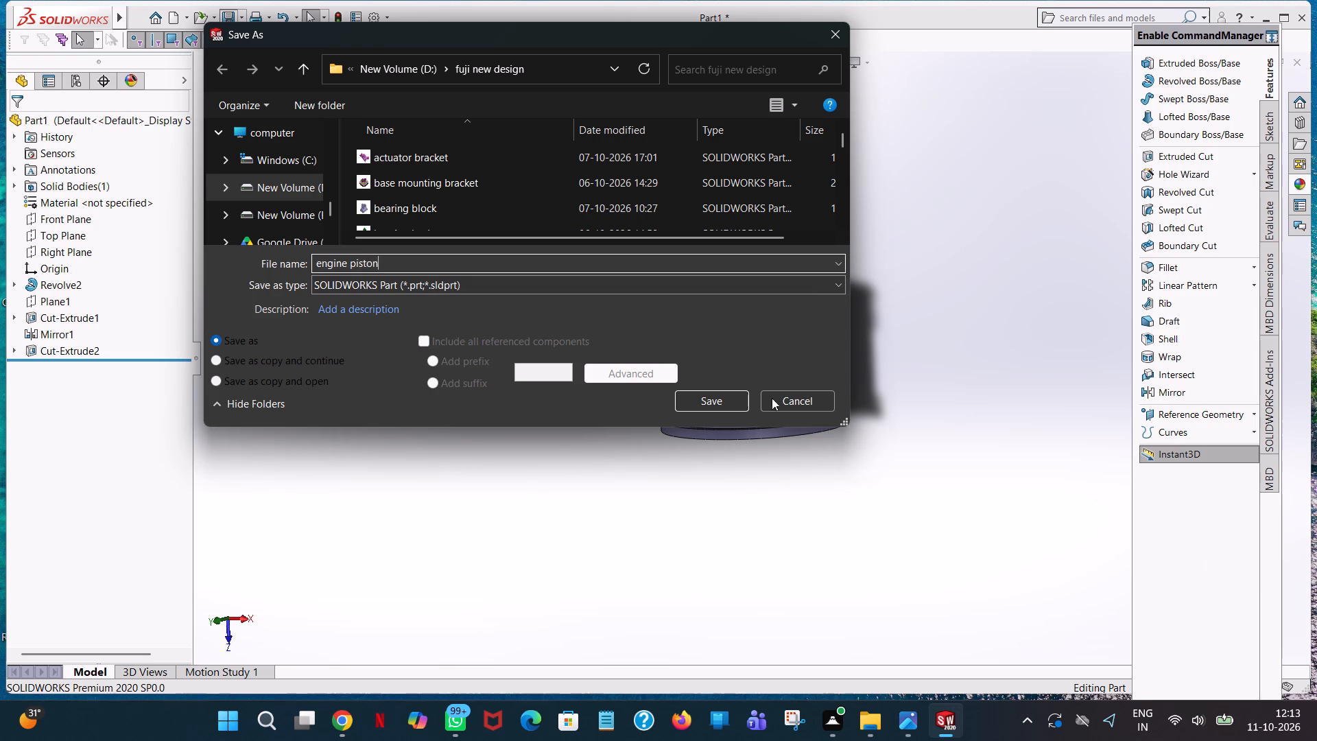
click(721, 398)
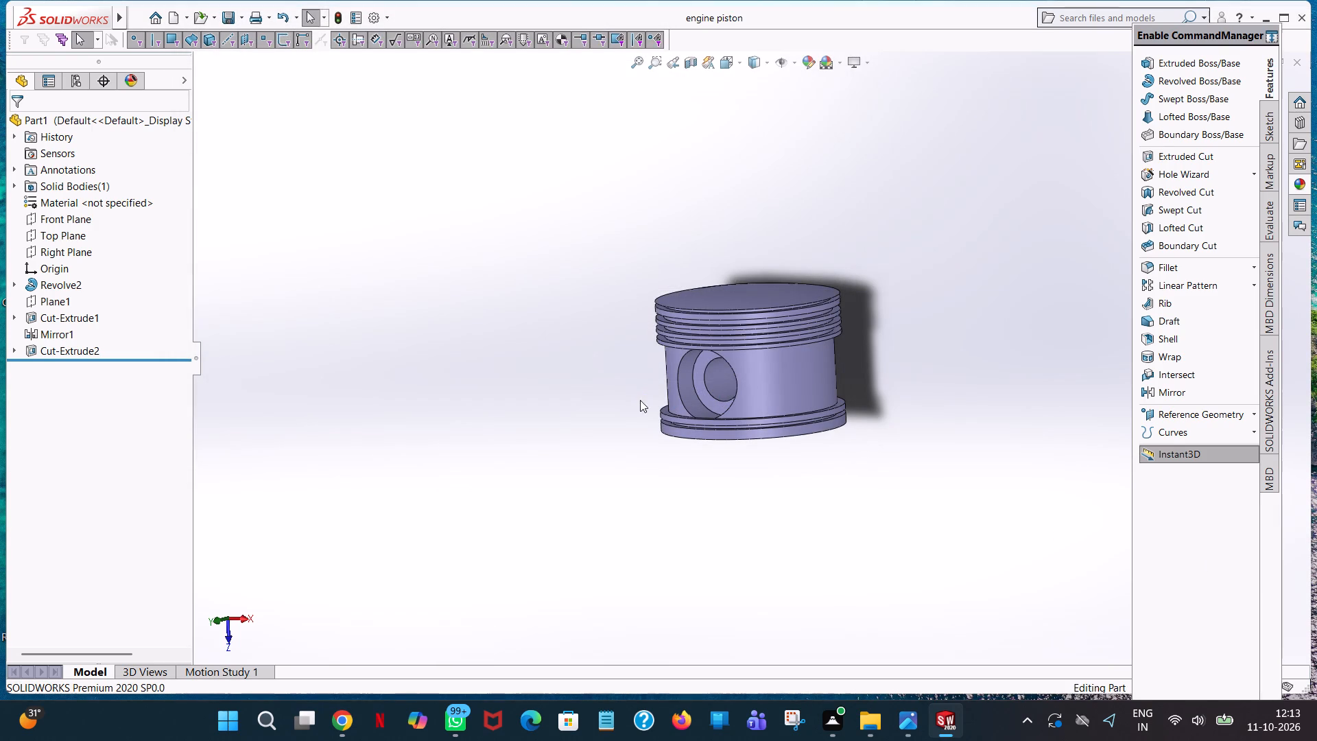
Save the part also as an Adobe PDF named "engine piston" in the "fuji new pdf" folder on drive D.
click(239, 16)
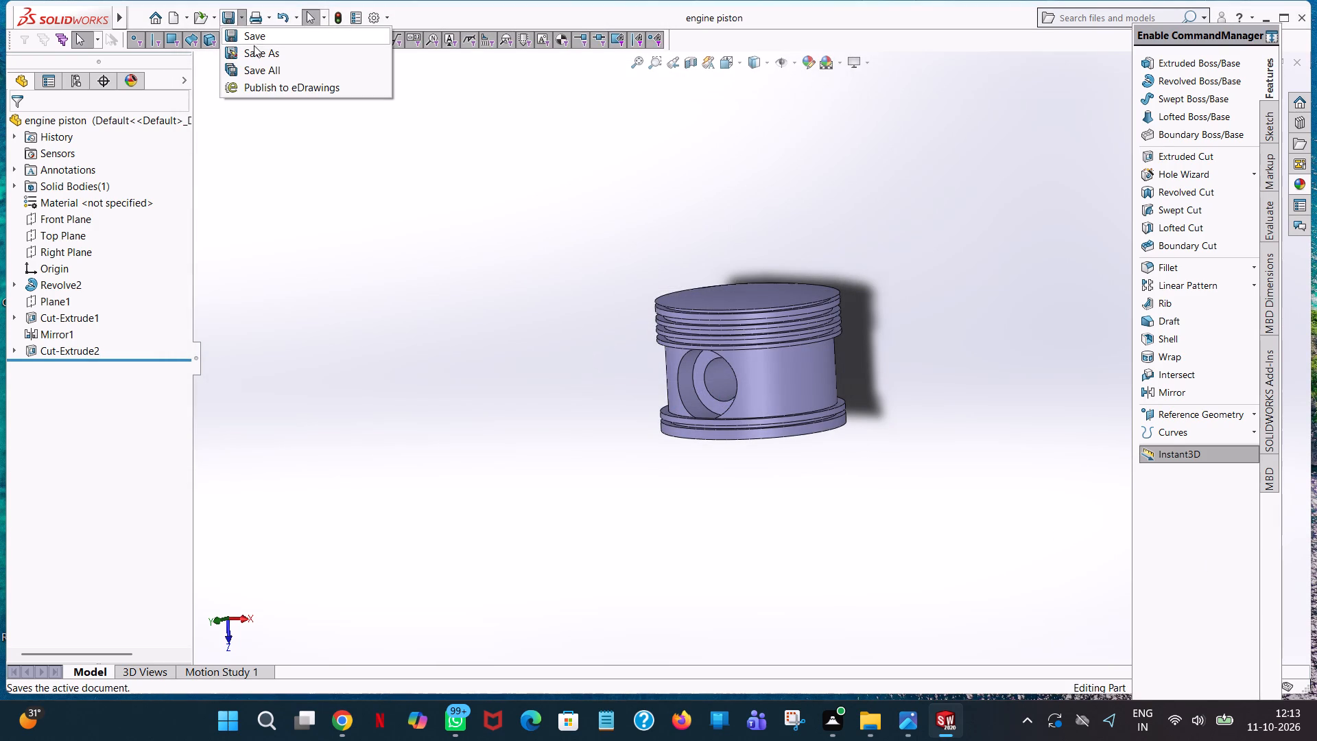
click(254, 47)
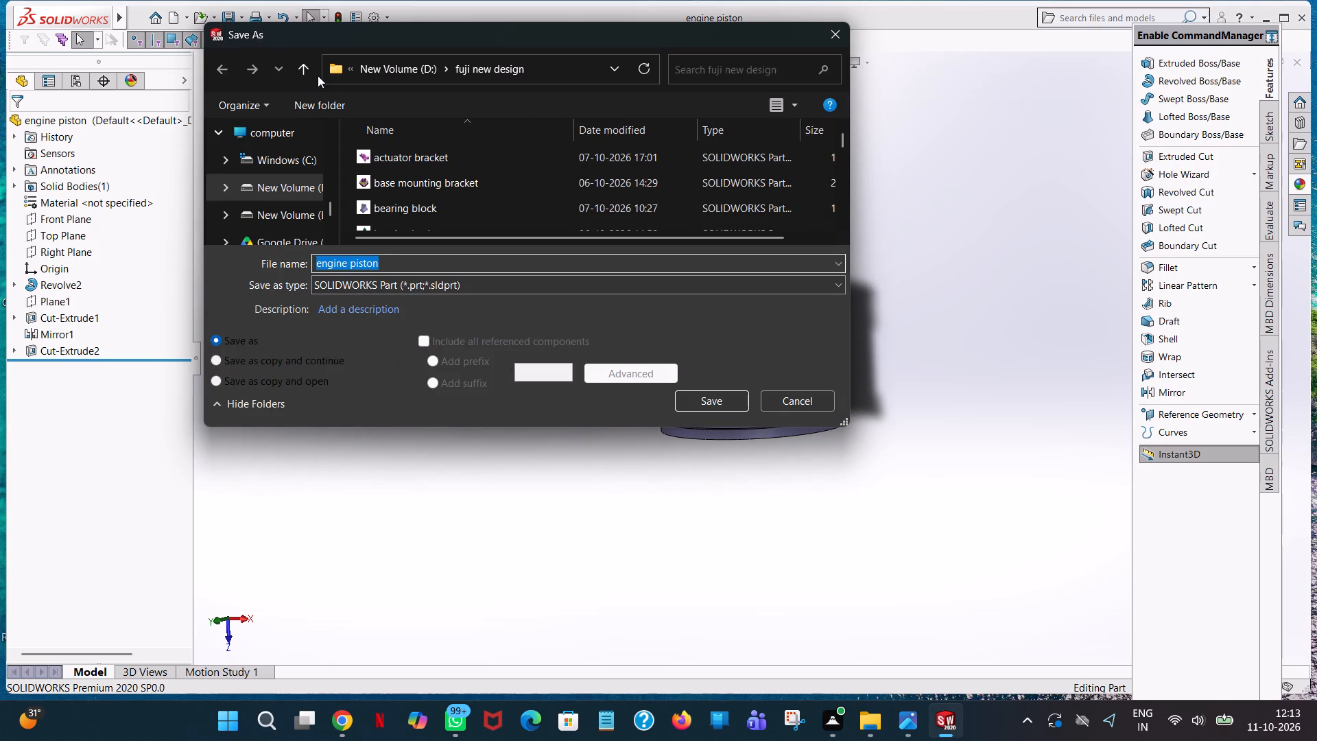
click(311, 71)
double_click(762, 154)
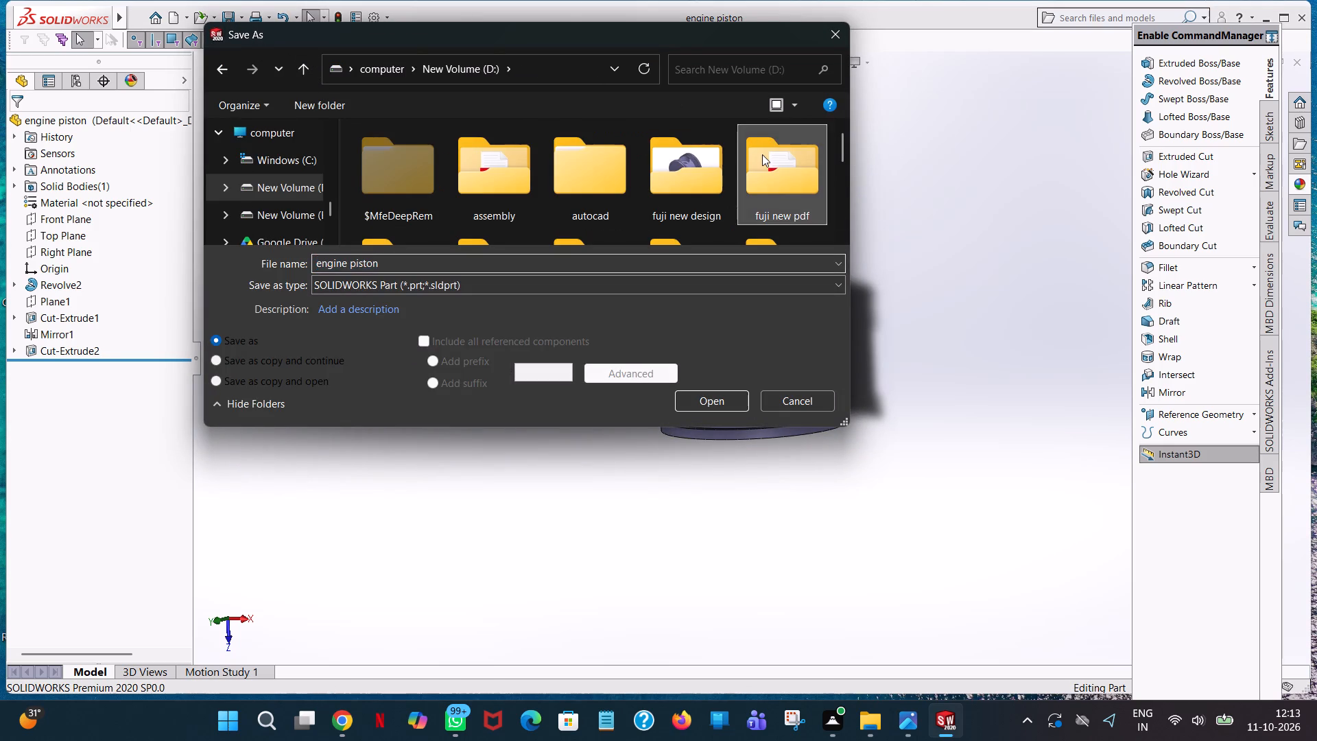
click(486, 283)
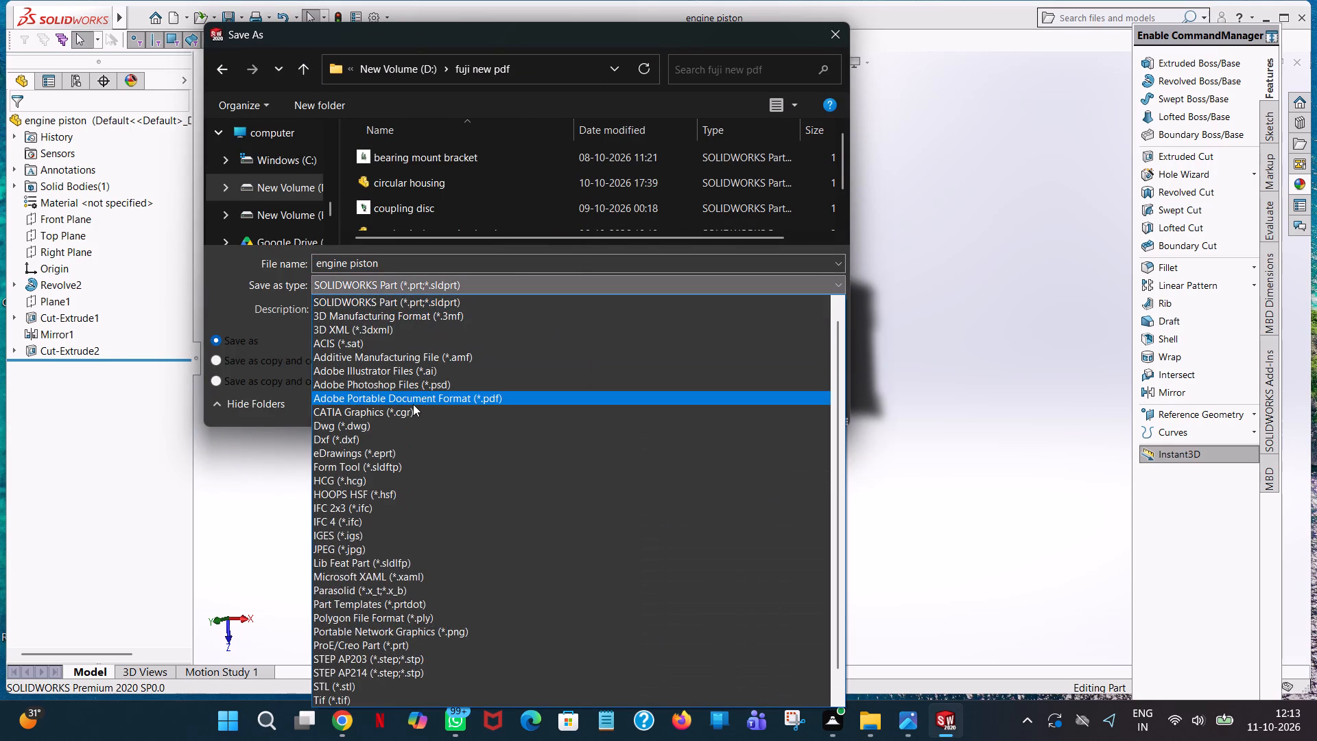
click(413, 404)
click(733, 427)
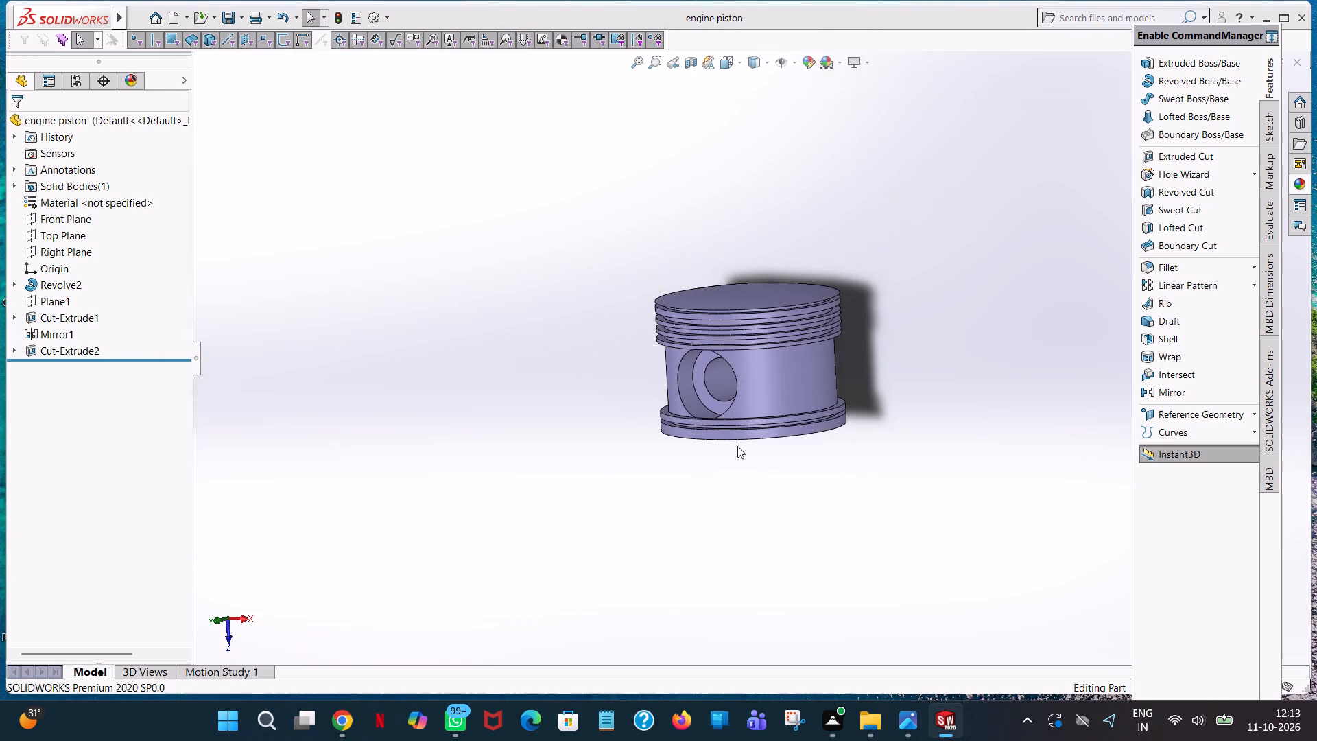